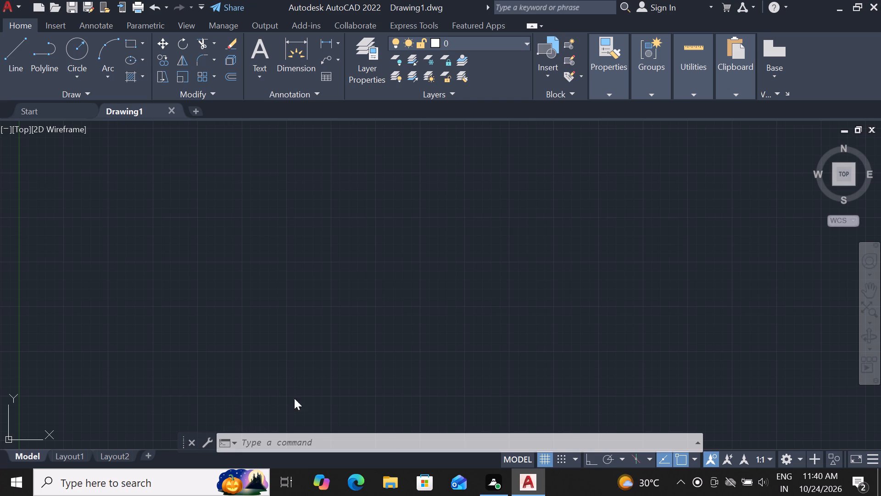
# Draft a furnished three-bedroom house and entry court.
# Set the drawing units to Architectural length with a precision of 0'-0".
pyautogui.click(312, 445)
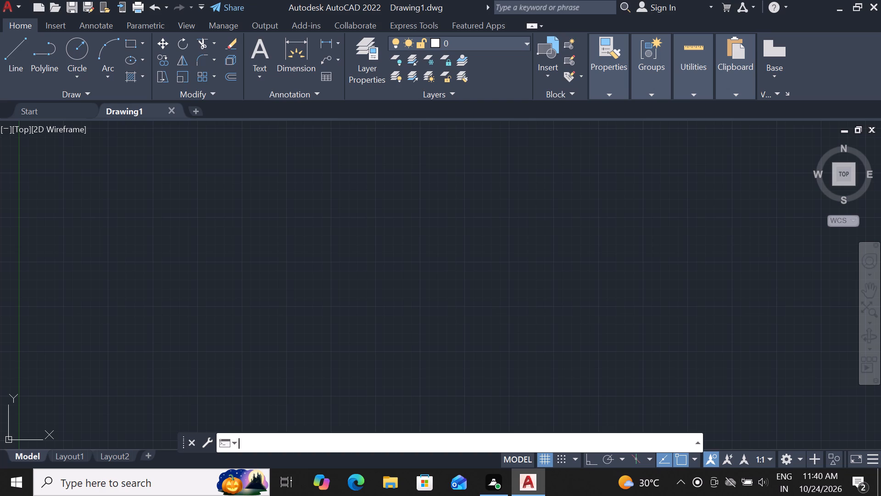
pyautogui.write('un')
pyautogui.press('space')
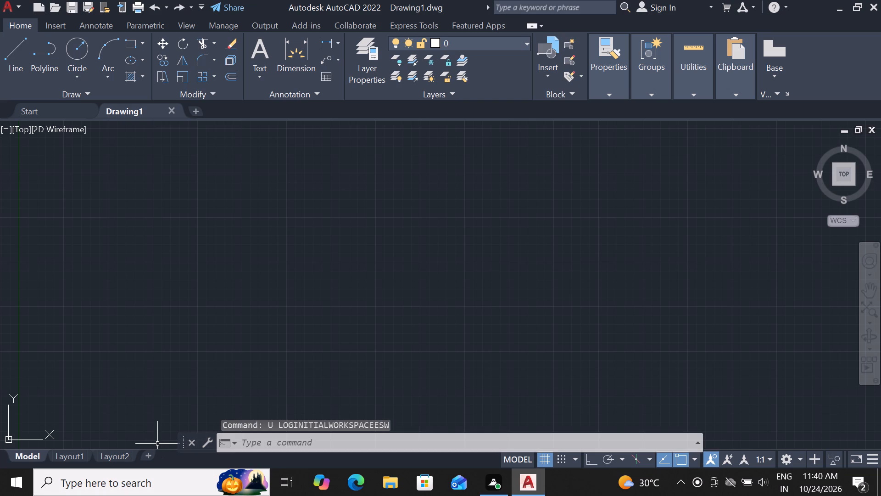
pyautogui.write('un')
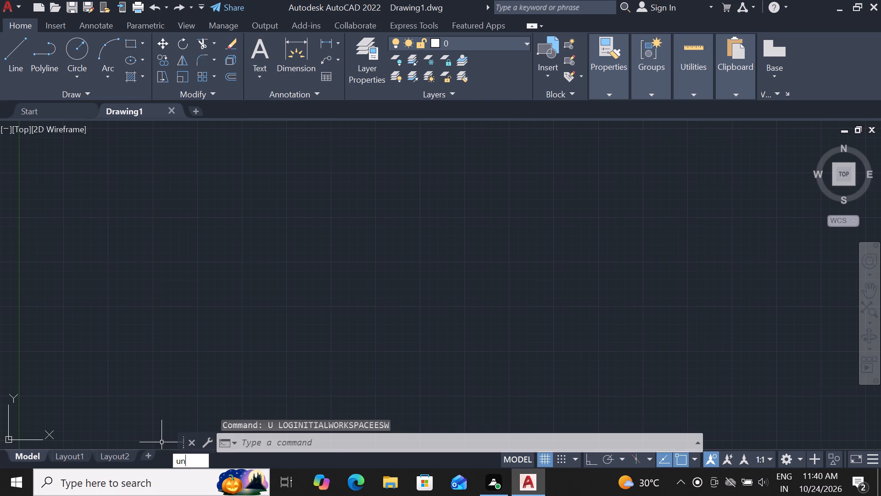
pyautogui.press('space')
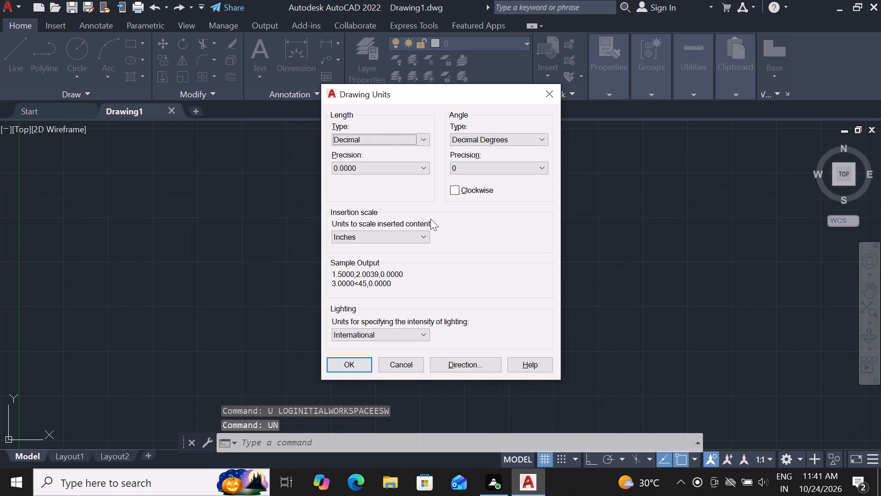
pyautogui.click(424, 143)
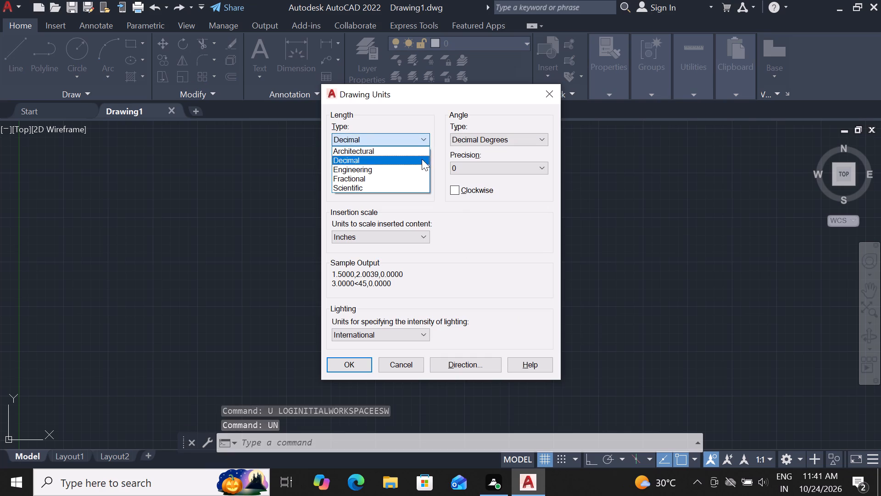
pyautogui.click(420, 154)
pyautogui.click(415, 163)
pyautogui.click(410, 177)
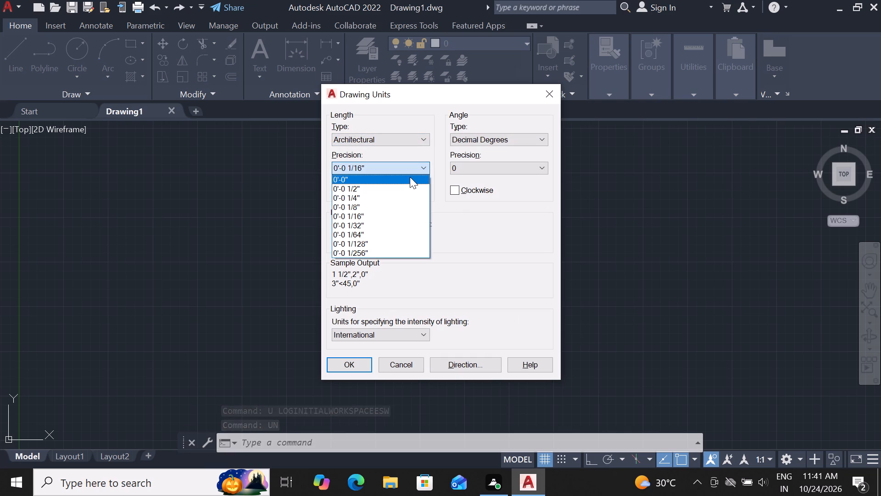
pyautogui.click(336, 366)
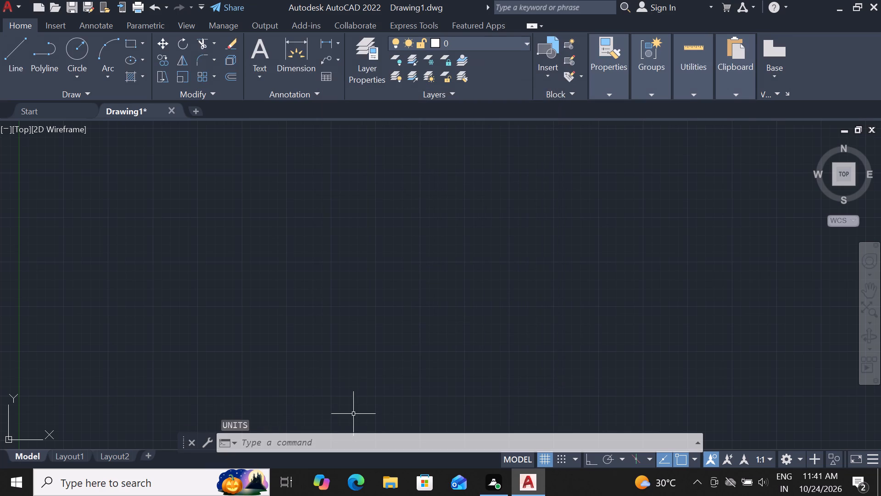
# Modify the Standard dimension style's primary units to Architectural format with 0'-0" precision.
pyautogui.click(356, 443)
pyautogui.write('d')
pyautogui.press('space')
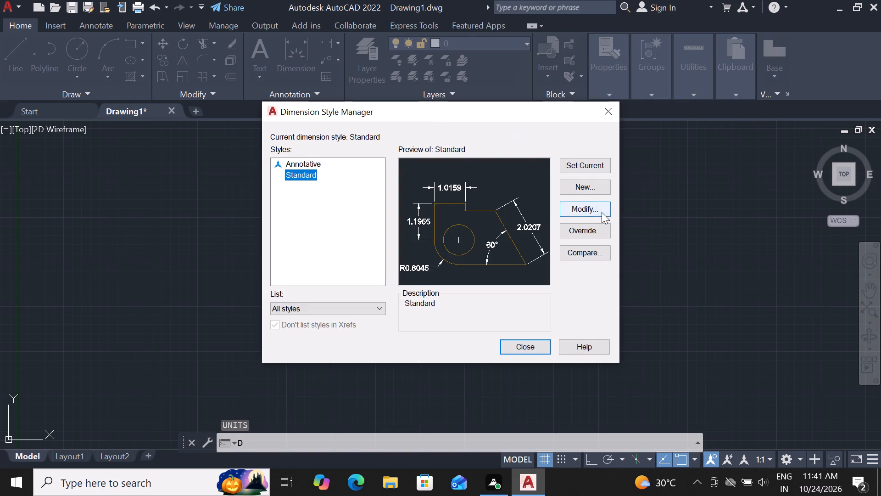
pyautogui.click(602, 212)
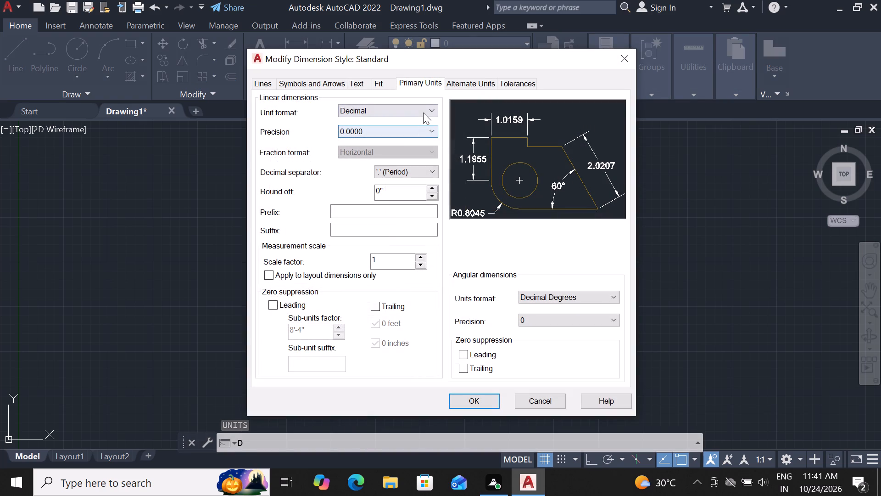
pyautogui.click(423, 113)
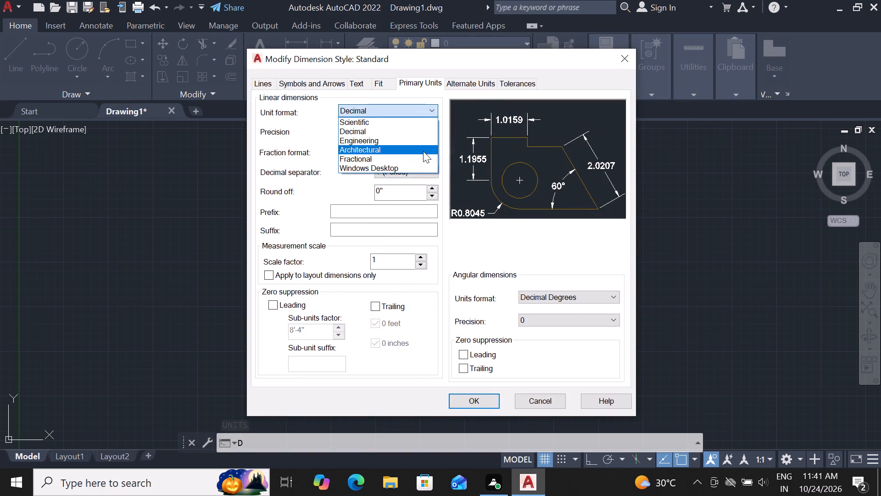
pyautogui.click(423, 151)
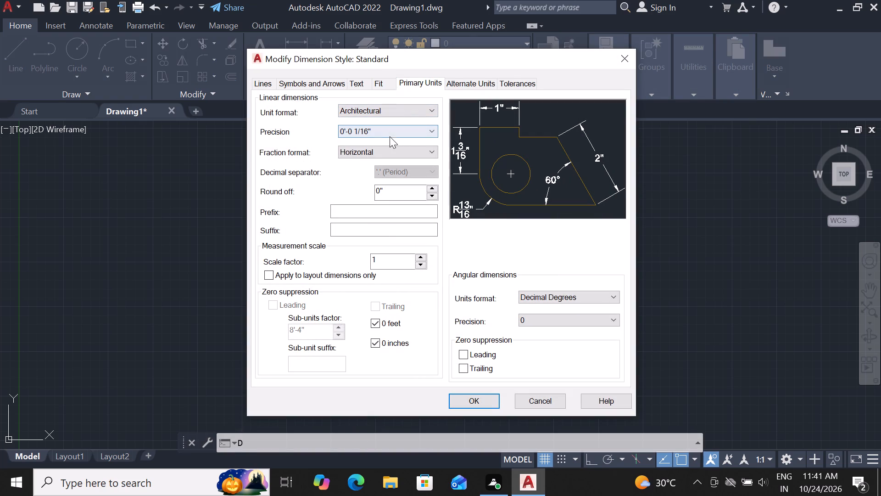
pyautogui.click(420, 132)
pyautogui.click(417, 140)
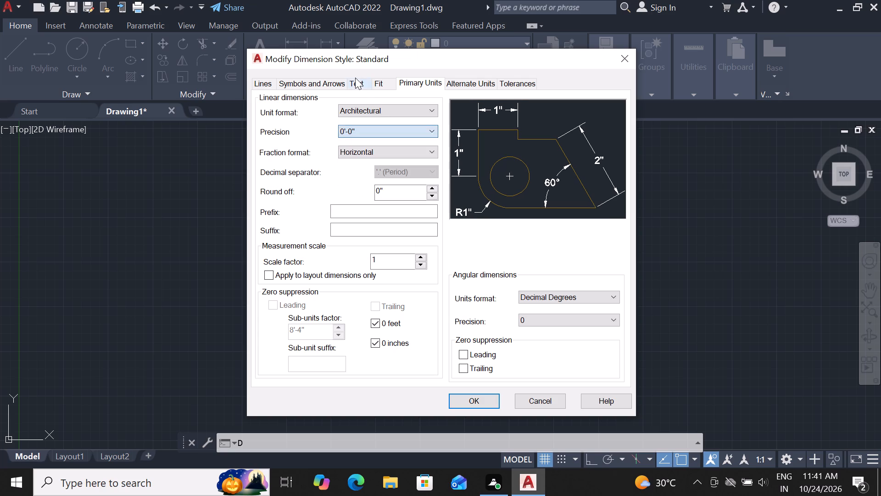
# Set the Standard dimension style's text height to 1' and make the style current.
pyautogui.click(378, 83)
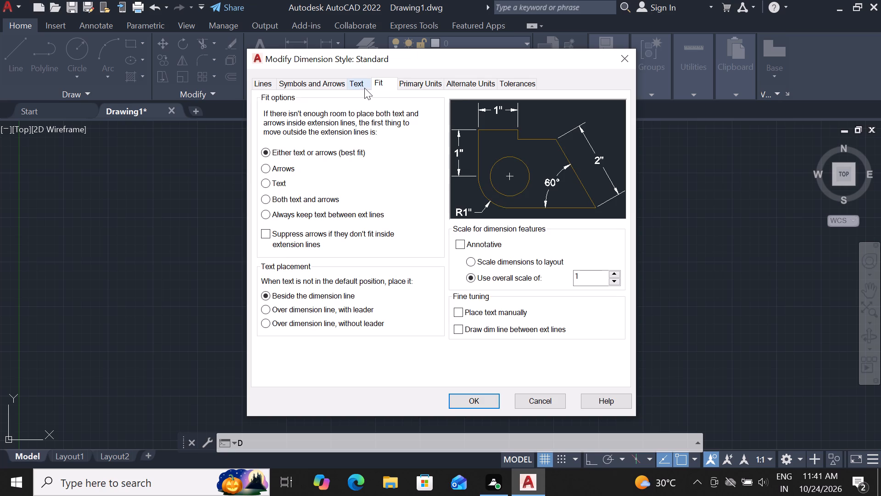
pyautogui.click(362, 84)
pyautogui.moveTo(421, 177); pyautogui.dragTo(389, 192)
pyautogui.click(416, 184)
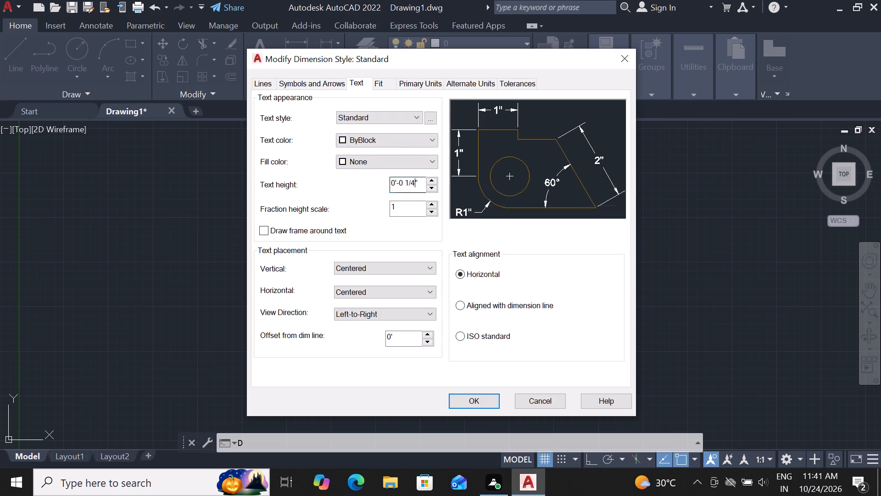
pyautogui.moveTo(416, 184); pyautogui.dragTo(379, 180)
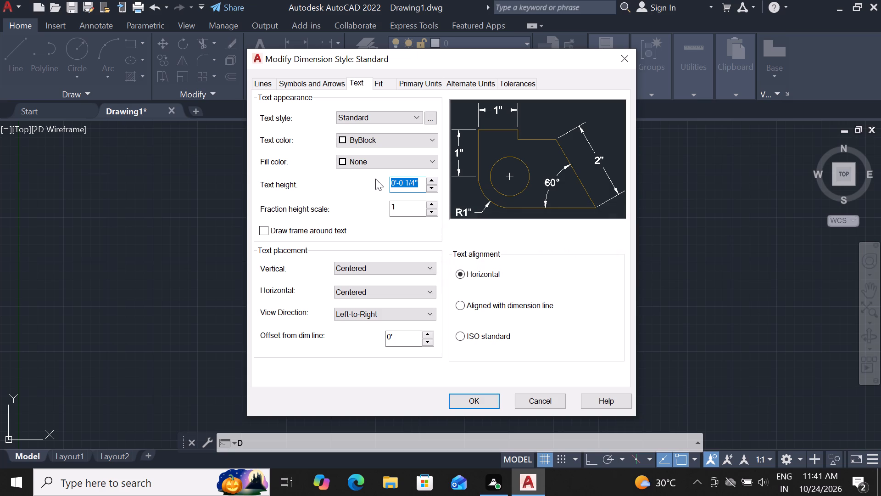
pyautogui.press('BackSpace')
pyautogui.press('1')
pyautogui.press(';')
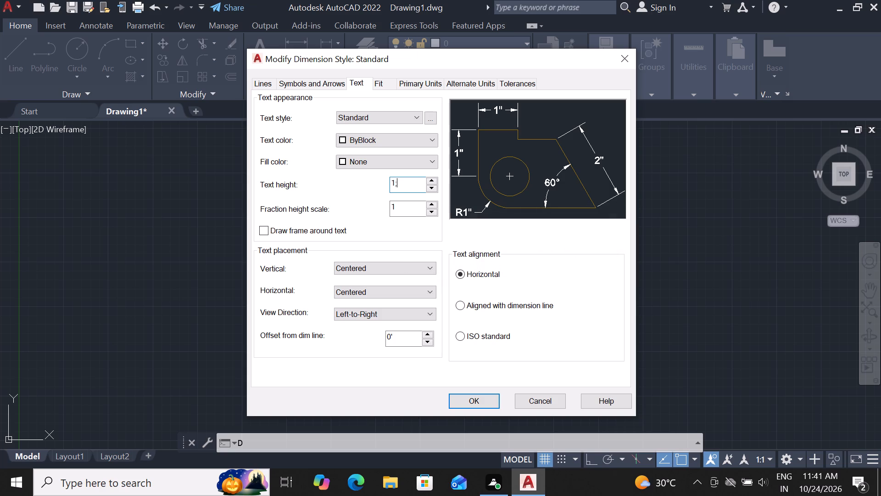
pyautogui.press('BackSpace')
pyautogui.press("'")
pyautogui.click(467, 393)
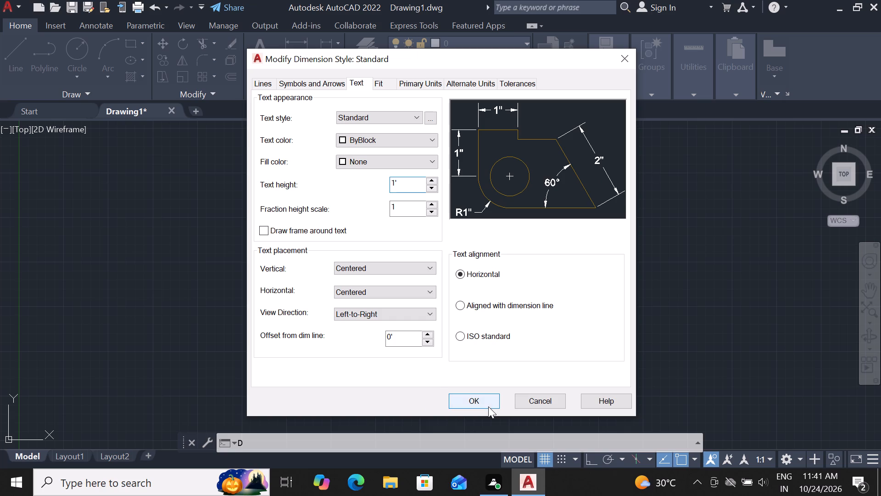
pyautogui.moveTo(488, 406); pyautogui.dragTo(485, 402)
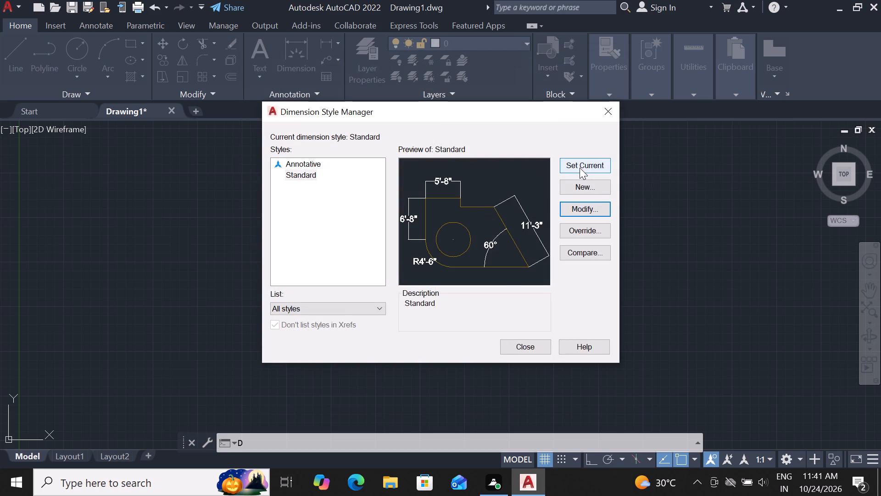
pyautogui.click(580, 167)
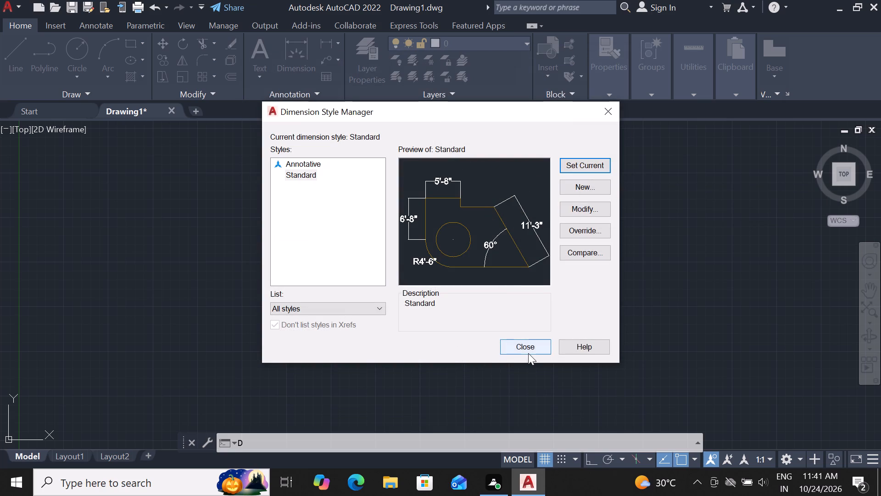
pyautogui.click(528, 353)
# Create six new layers in the layer properties.
pyautogui.click(303, 440)
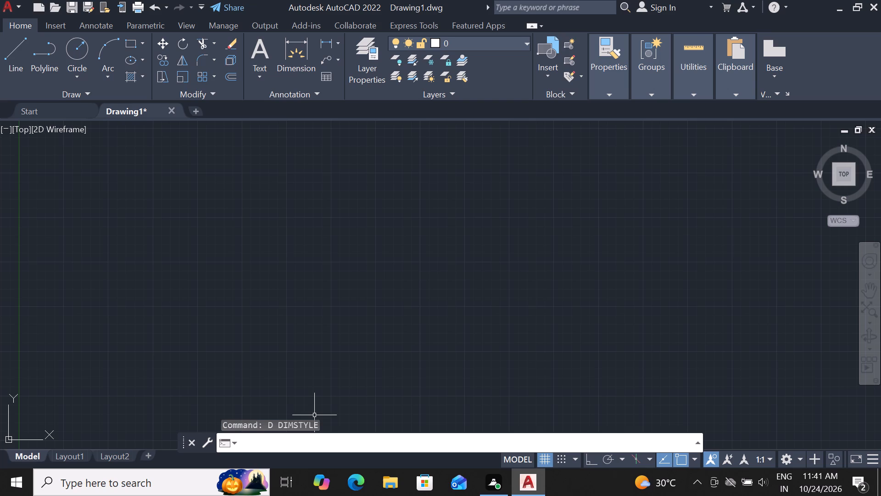
pyautogui.press('l')
pyautogui.press('a')
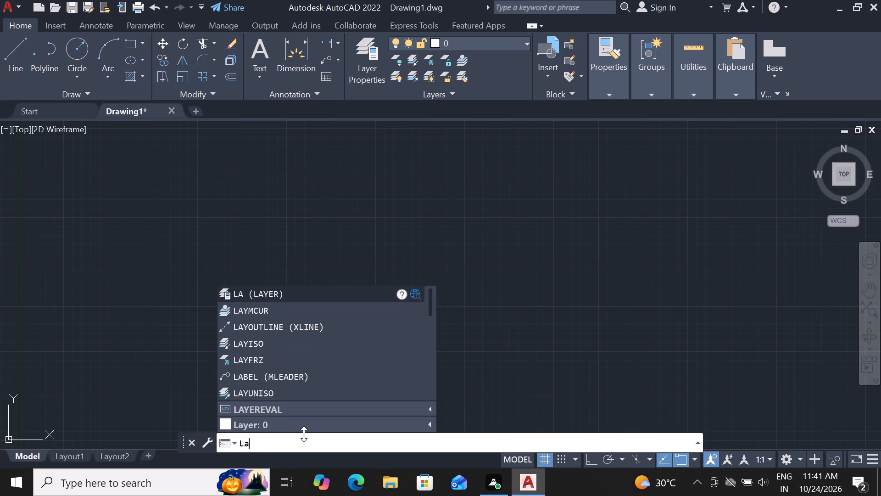
pyautogui.press('space')
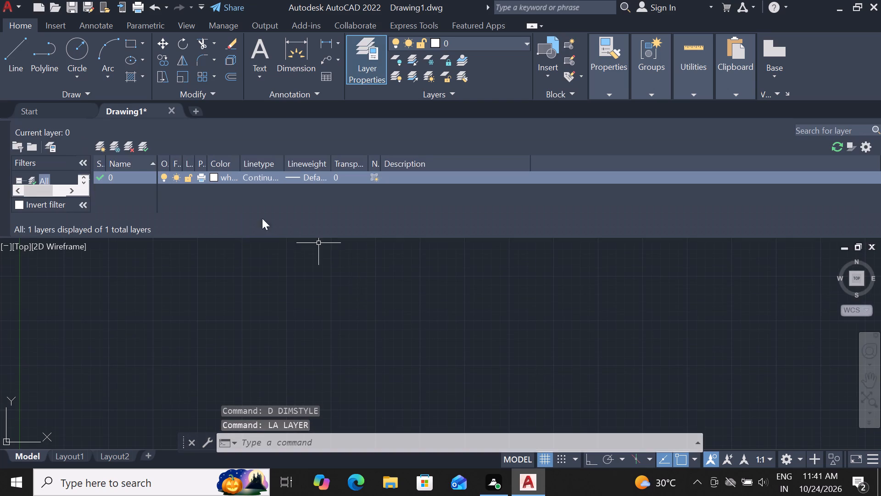
pyautogui.click(94, 141)
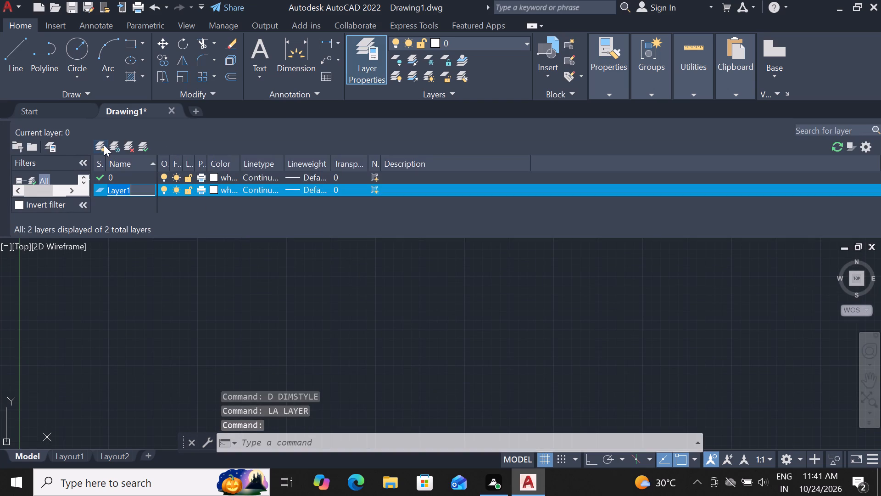
pyautogui.doubleClick(104, 145)
pyautogui.click(104, 145)
pyautogui.click(104, 145)
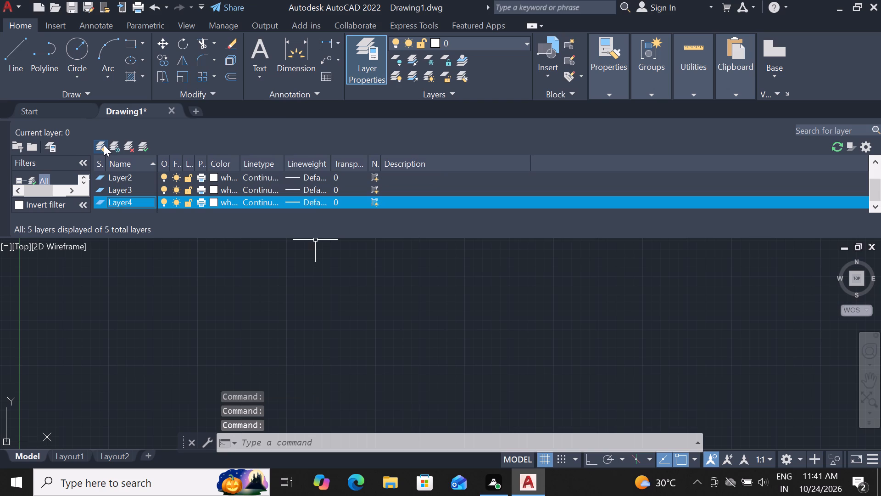
pyautogui.click(104, 145)
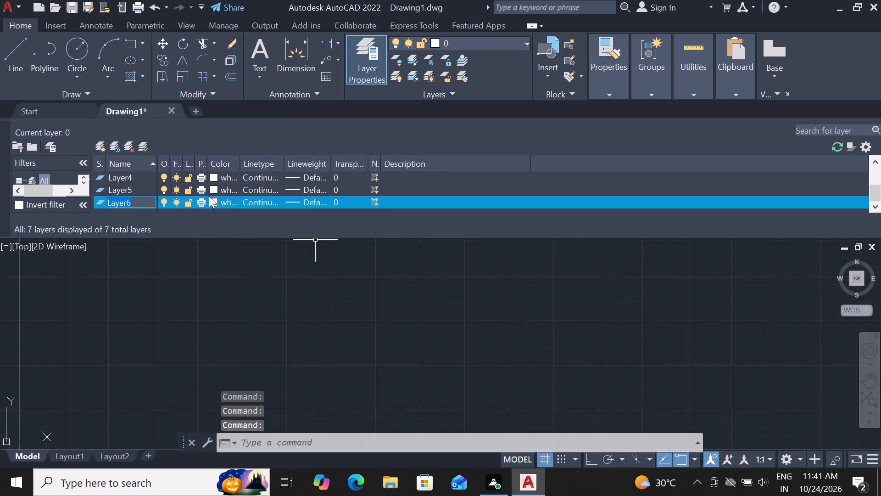
# Set the layer colours to magenta for Layer6, blue for Layer5 and cyan for Layer4.
pyautogui.click(210, 200)
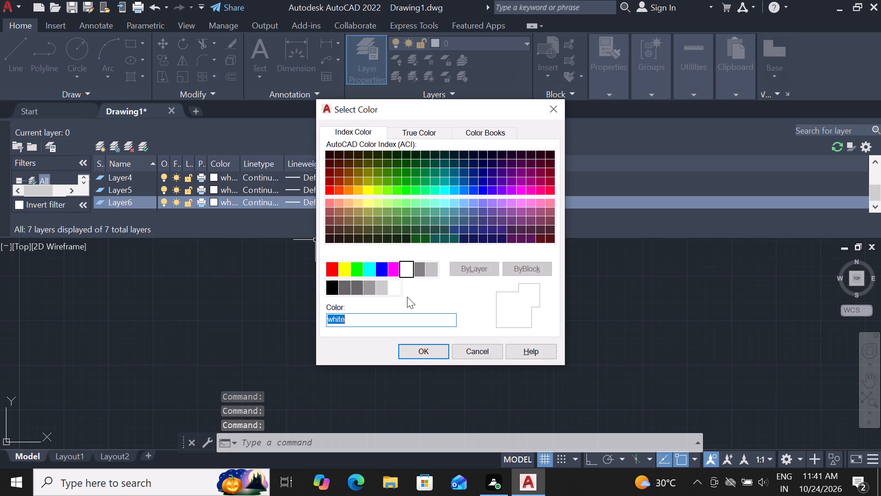
pyautogui.click(394, 271)
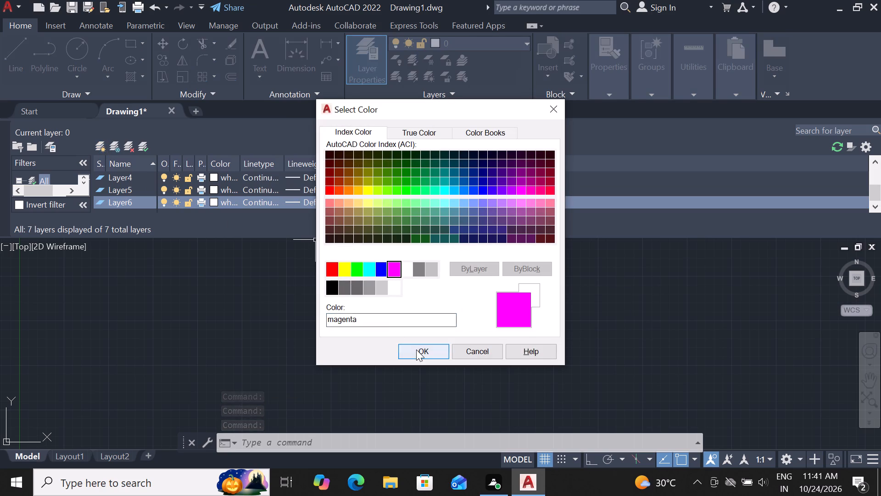
pyautogui.click(416, 349)
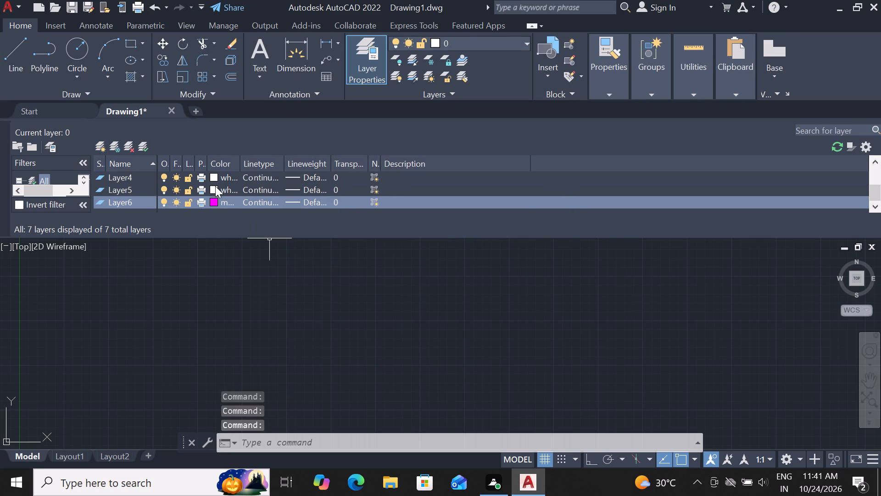
pyautogui.click(215, 186)
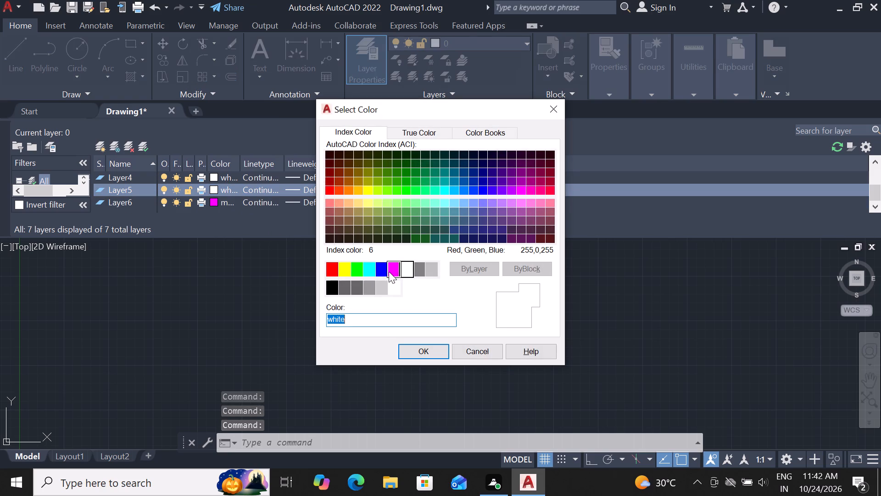
pyautogui.click(380, 271)
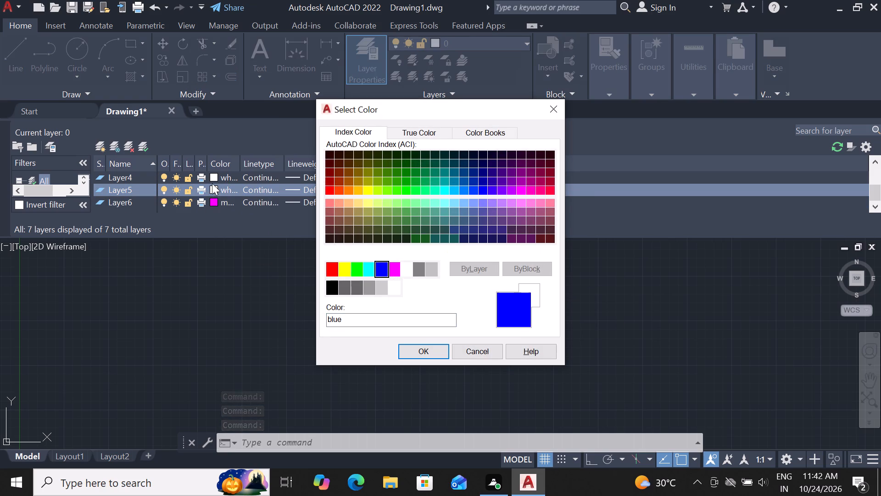
pyautogui.click(415, 355)
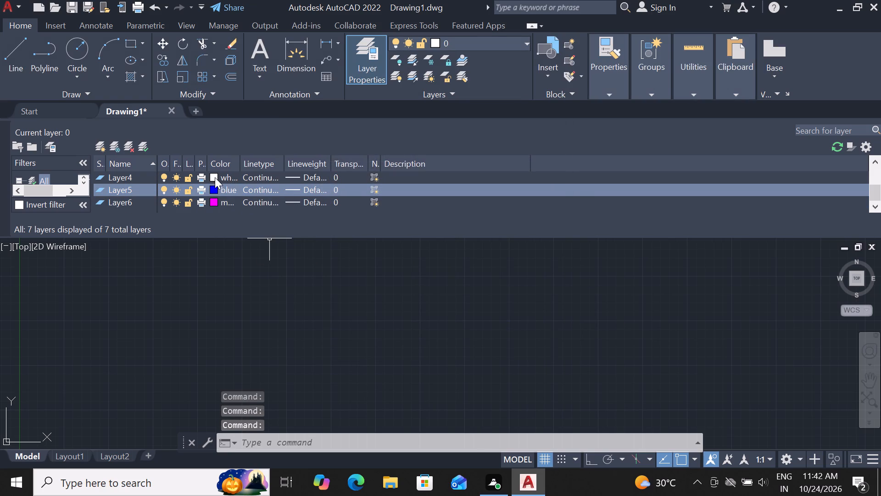
pyautogui.click(214, 177)
pyautogui.click(367, 269)
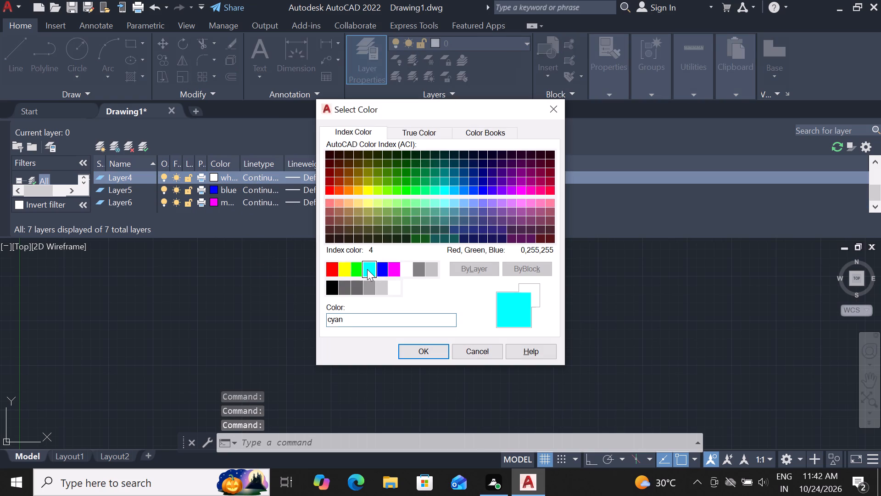
pyautogui.moveTo(435, 350); pyautogui.dragTo(432, 341)
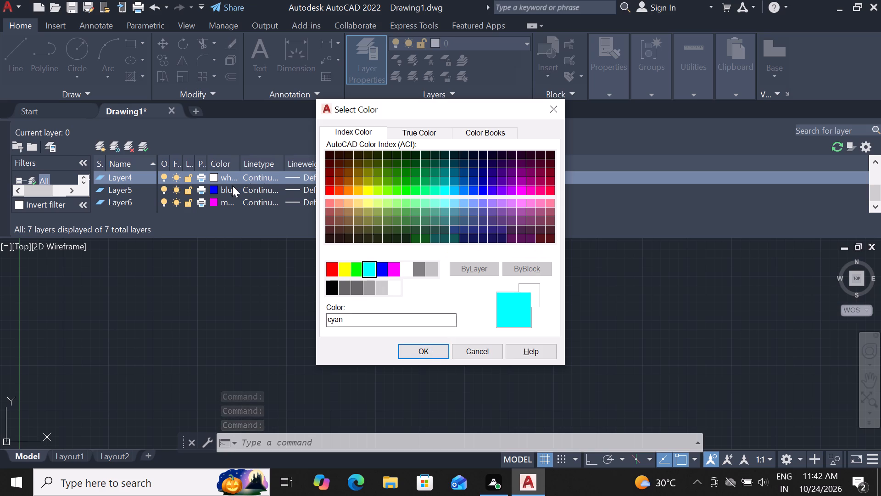
pyautogui.click(414, 351)
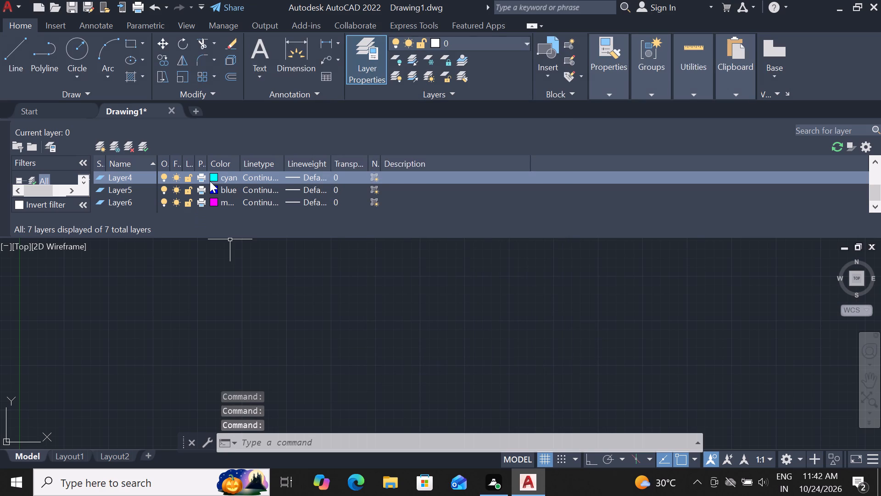
# Set the layer colours to green for Layer2, yellow for Layer1 and red for Layer3.
pyautogui.scroll(1, 212, 201)
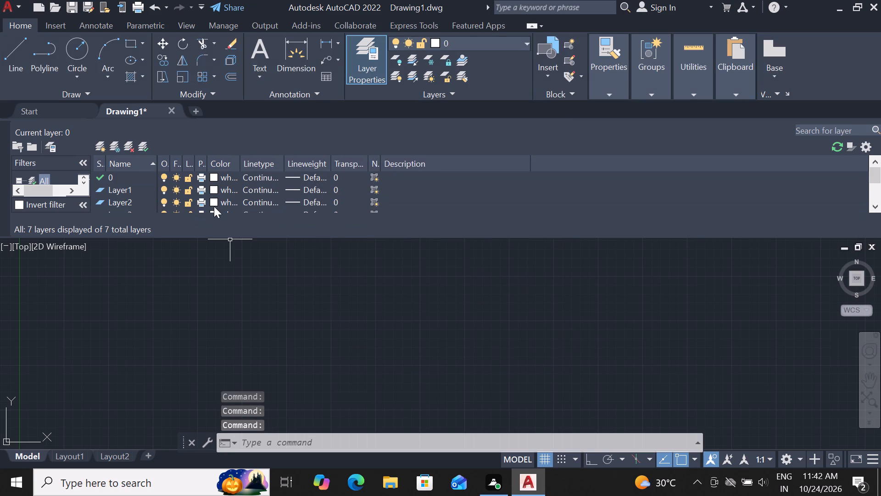
pyautogui.click(214, 200)
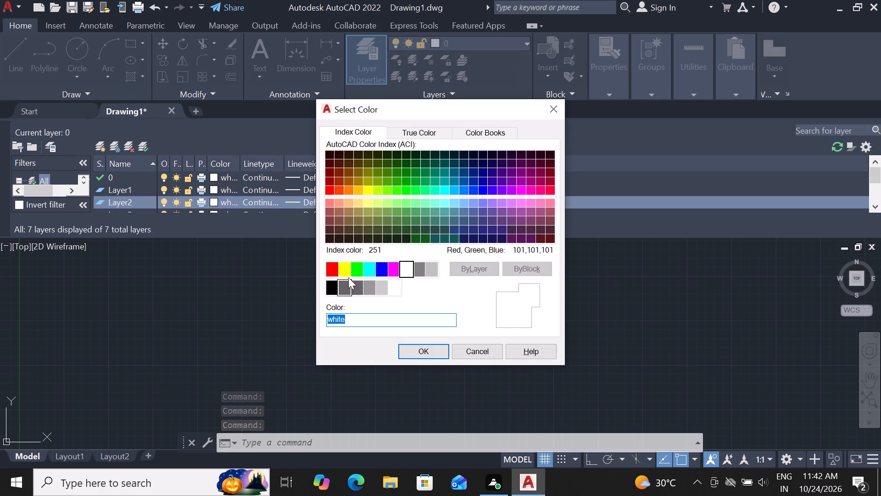
pyautogui.click(350, 274)
pyautogui.moveTo(418, 356); pyautogui.dragTo(418, 352)
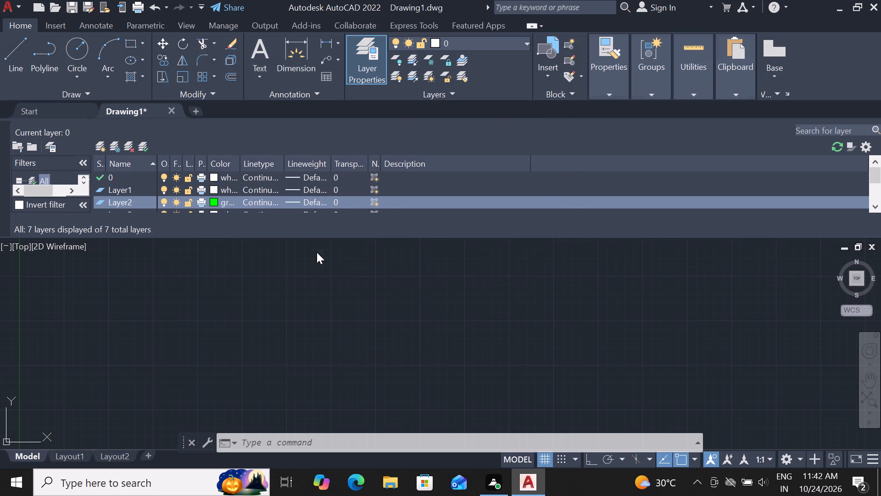
pyautogui.click(211, 190)
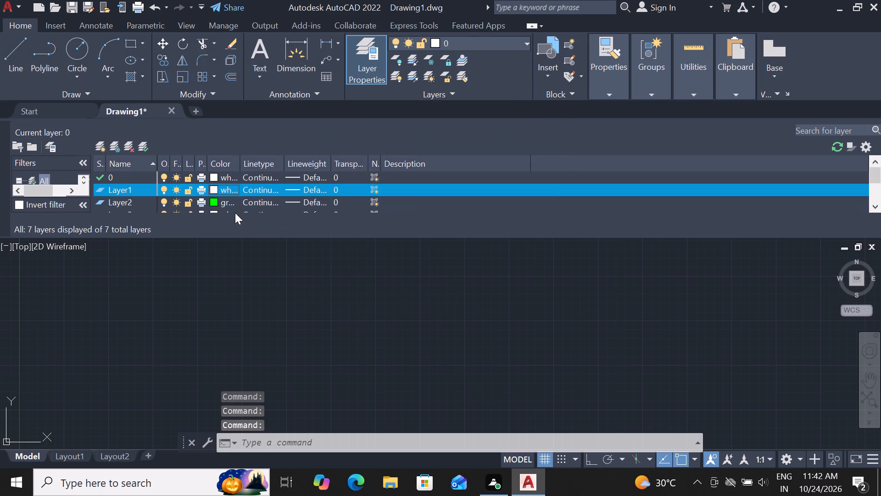
pyautogui.click(338, 270)
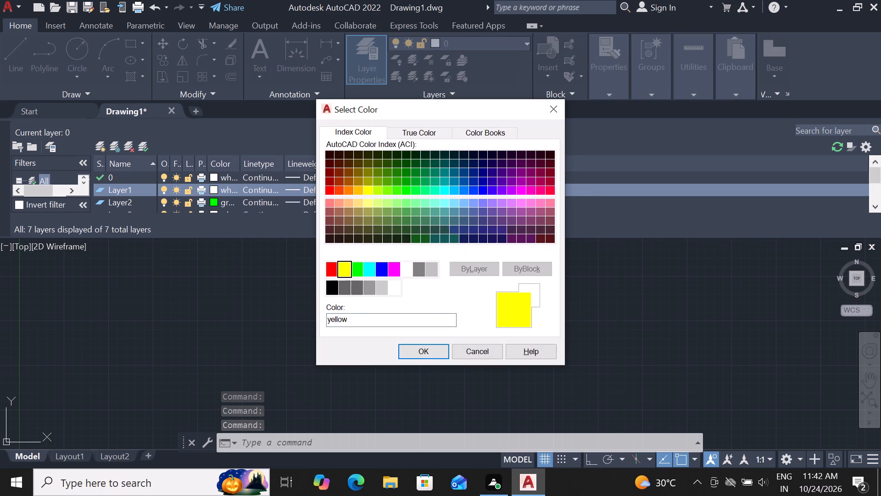
pyautogui.moveTo(415, 354); pyautogui.dragTo(414, 349)
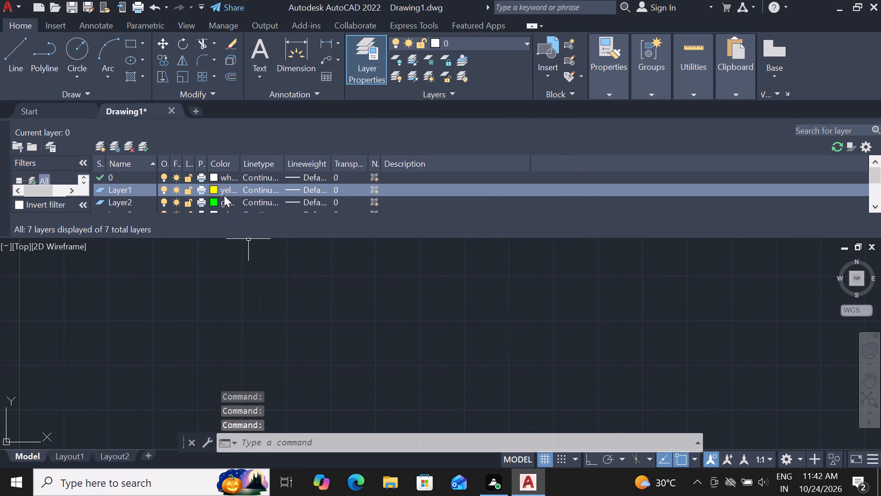
pyautogui.scroll(-1, 224, 195)
pyautogui.scroll(1, 224, 195)
pyautogui.click(212, 211)
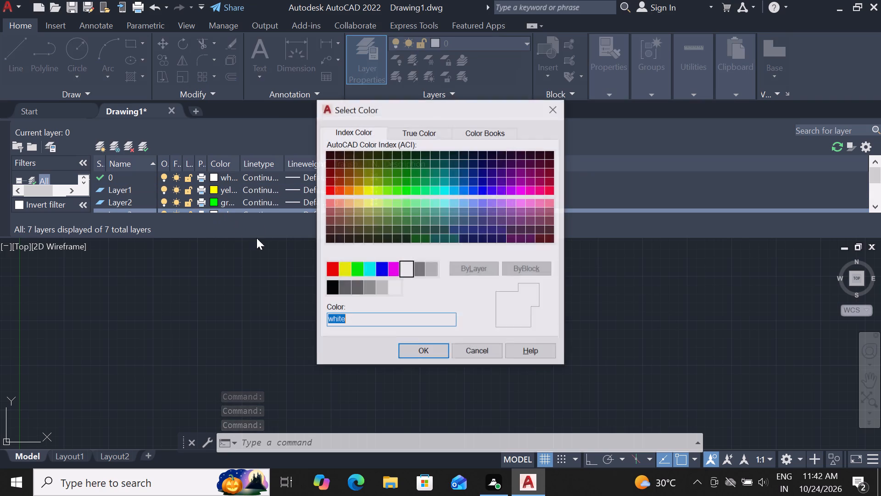
pyautogui.click(327, 265)
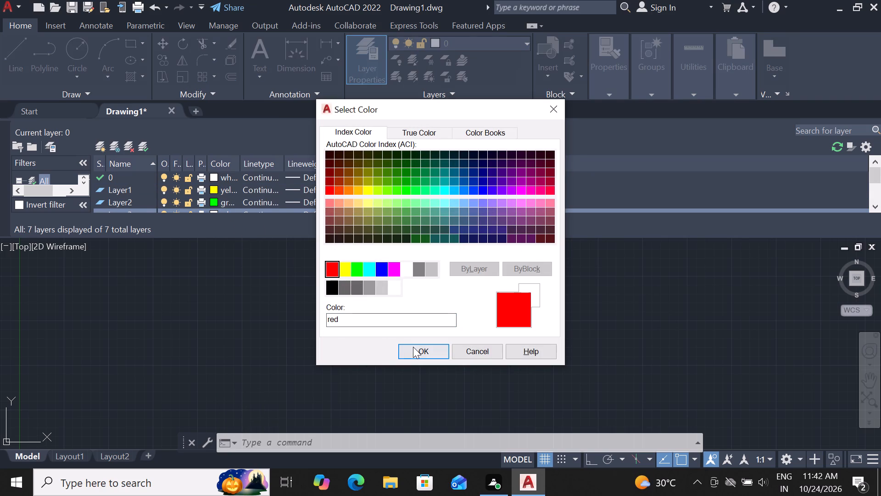
pyautogui.click(413, 347)
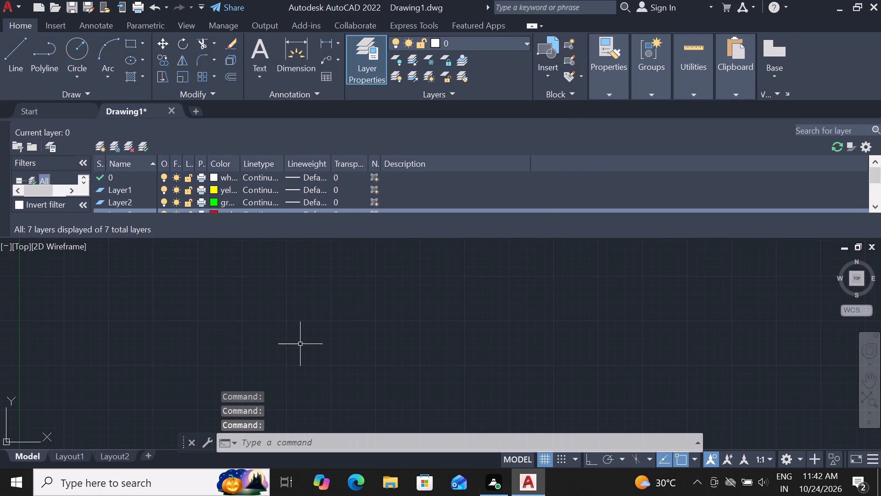
# Make Layer3 the current layer and close the layer properties.
pyautogui.click(141, 147)
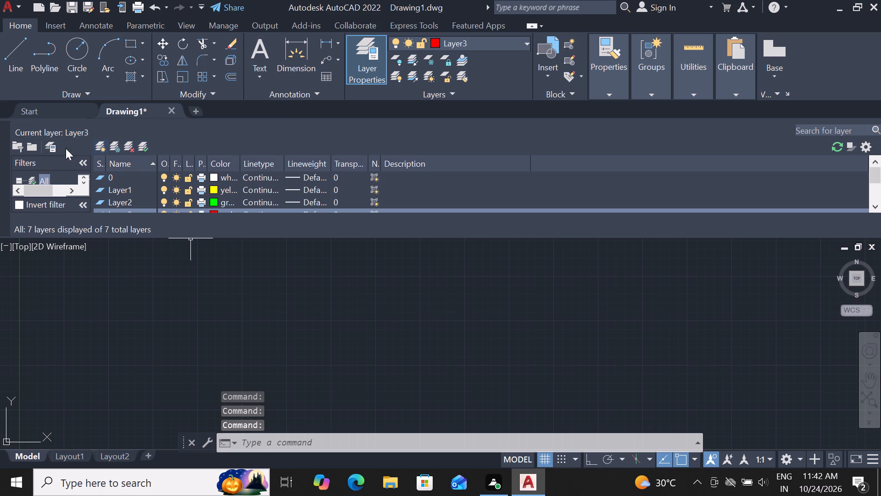
pyautogui.click(7, 127)
pyautogui.click(214, 393)
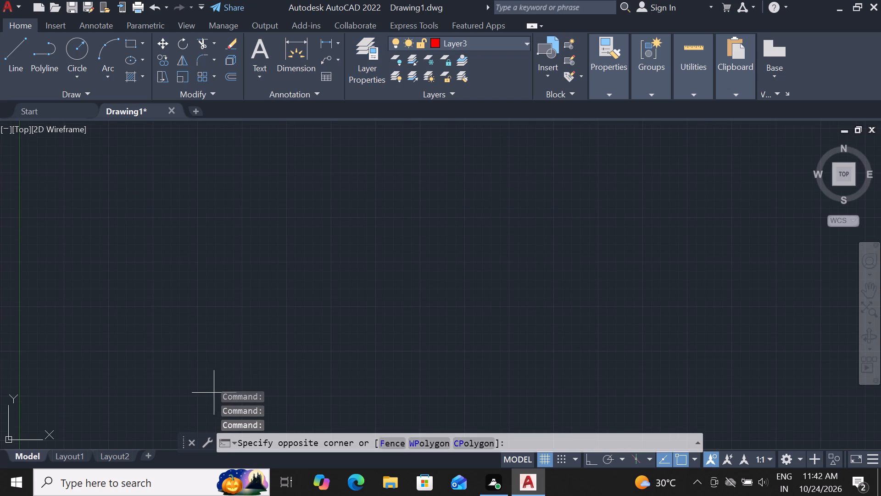
pyautogui.press('Escape')
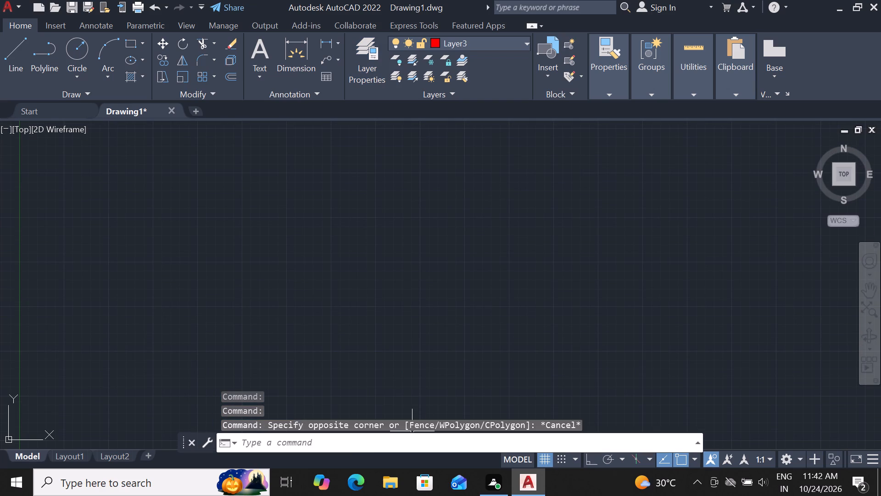
# Draw a rectangle 26' long and 40' wide by its dimensions, extending up and to the right from a corner near the origin.
pyautogui.click(367, 450)
pyautogui.write('re')
pyautogui.press('c')
pyautogui.press('space')
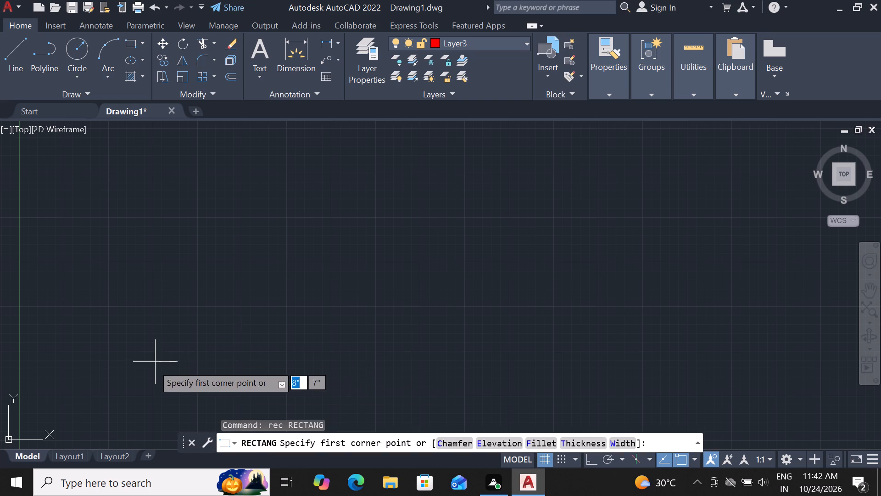
pyautogui.click(147, 367)
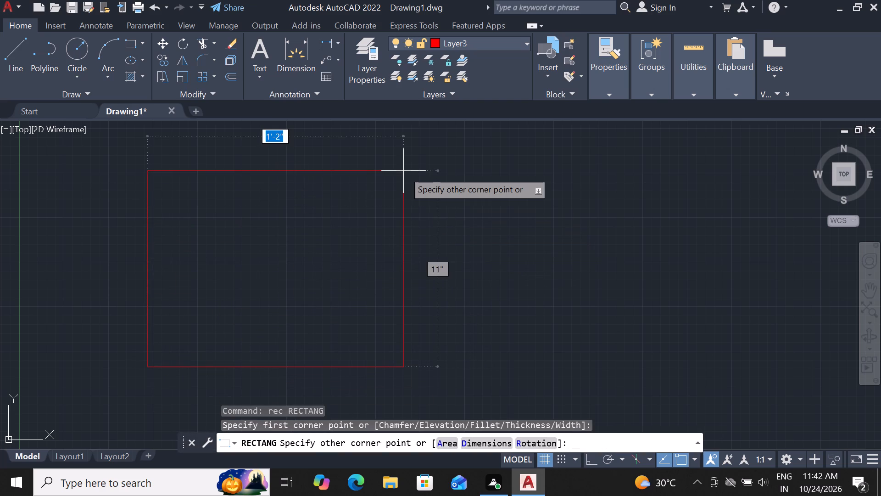
pyautogui.write('d')
pyautogui.press('space')
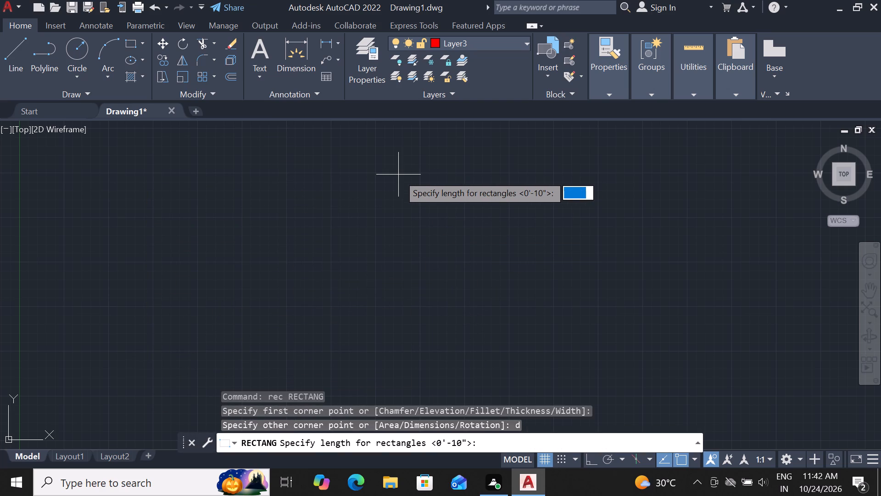
pyautogui.write("26'")
pyautogui.press('Return')
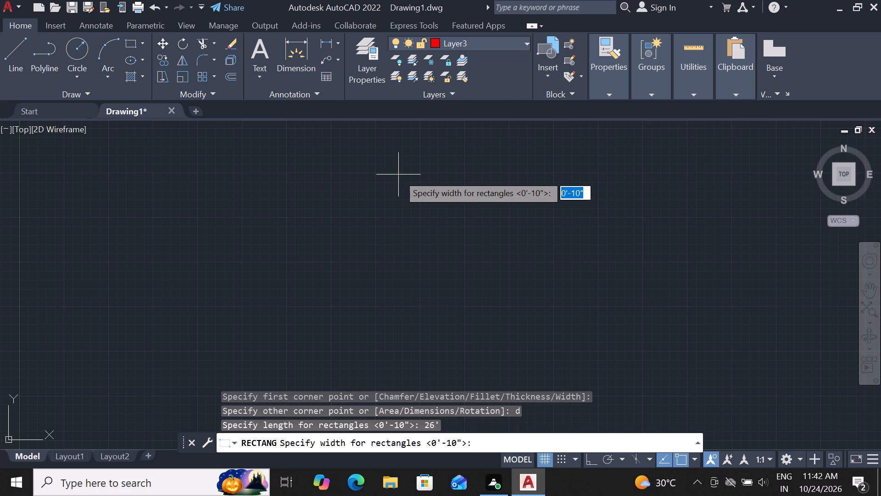
pyautogui.write("40'")
pyautogui.press('Return')
pyautogui.click(398, 175)
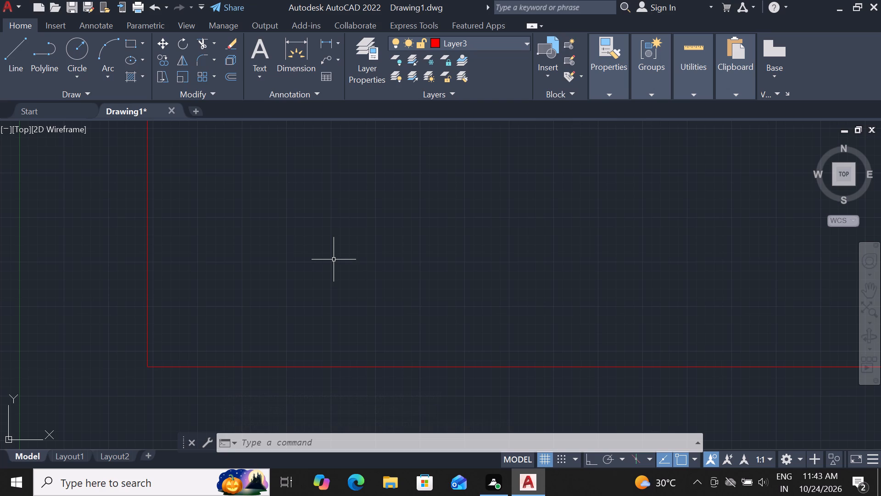
# Offset the 26' by 40' rectangle 3" to the inside.
pyautogui.scroll(-1, 334, 259)
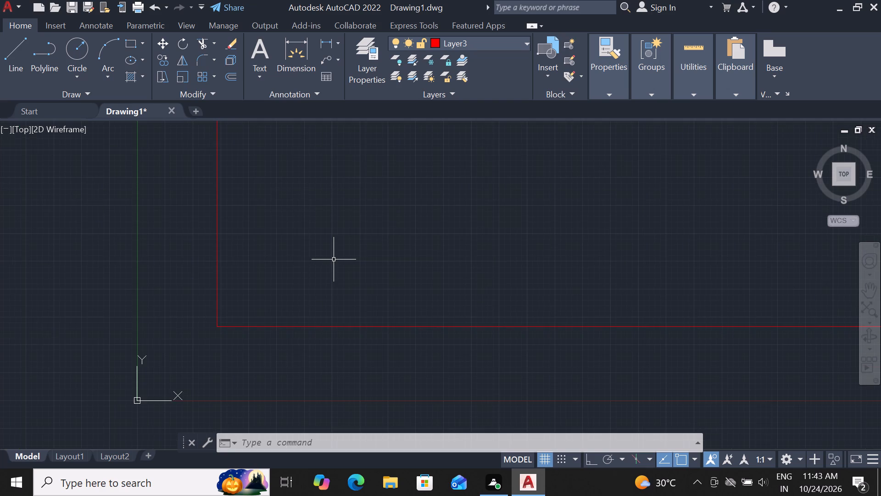
pyautogui.scroll(-7, 312, 269)
pyautogui.moveTo(326, 241); pyautogui.dragTo(297, 400, button='middle')
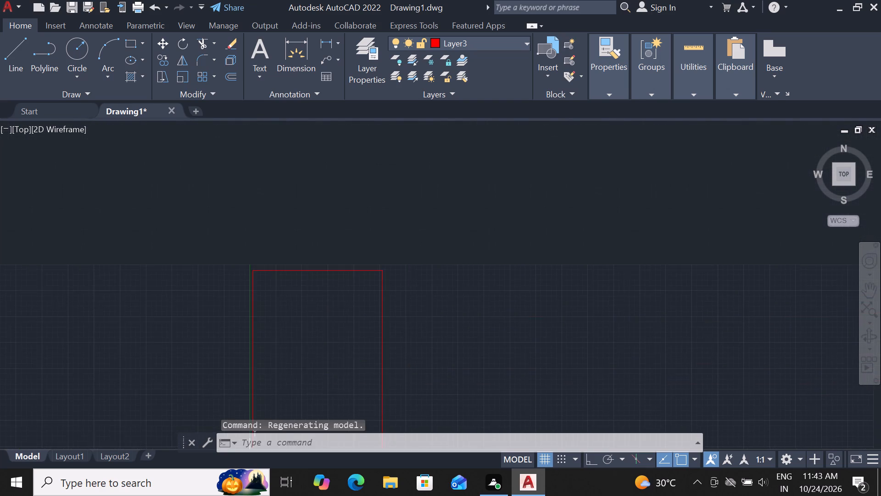
pyautogui.moveTo(297, 400); pyautogui.dragTo(351, 324, button='middle')
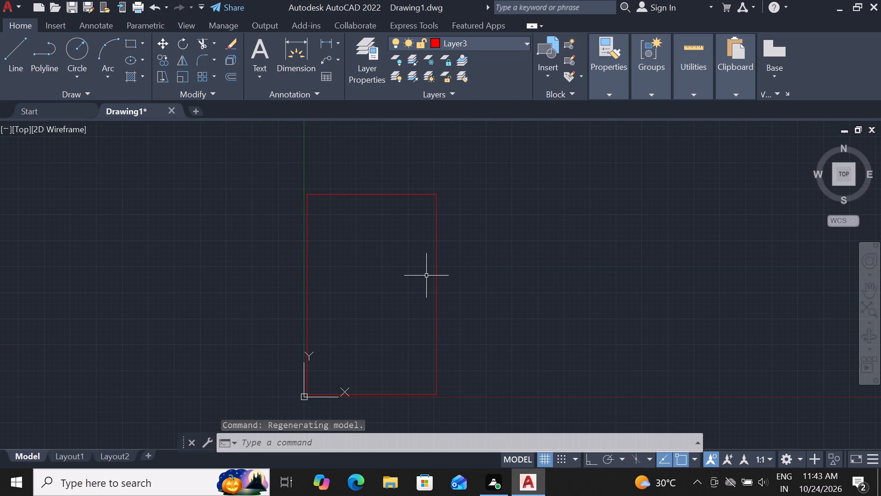
pyautogui.press('Escape')
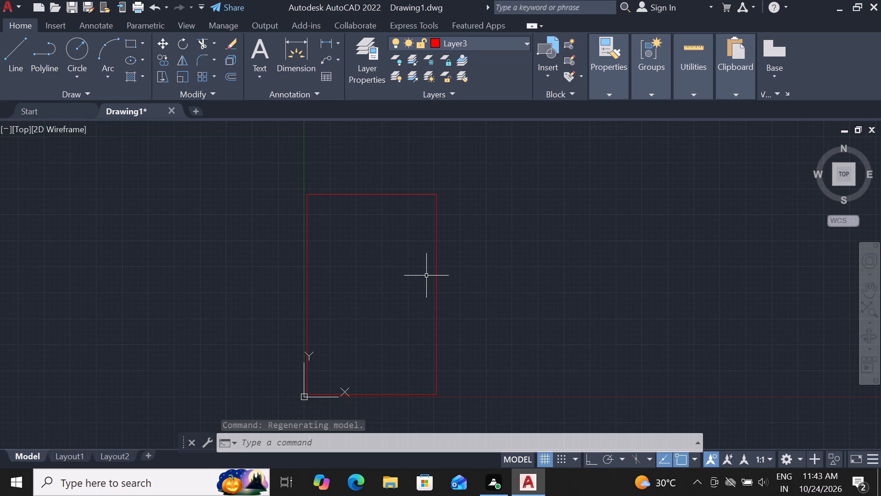
pyautogui.scroll(1, 426, 276)
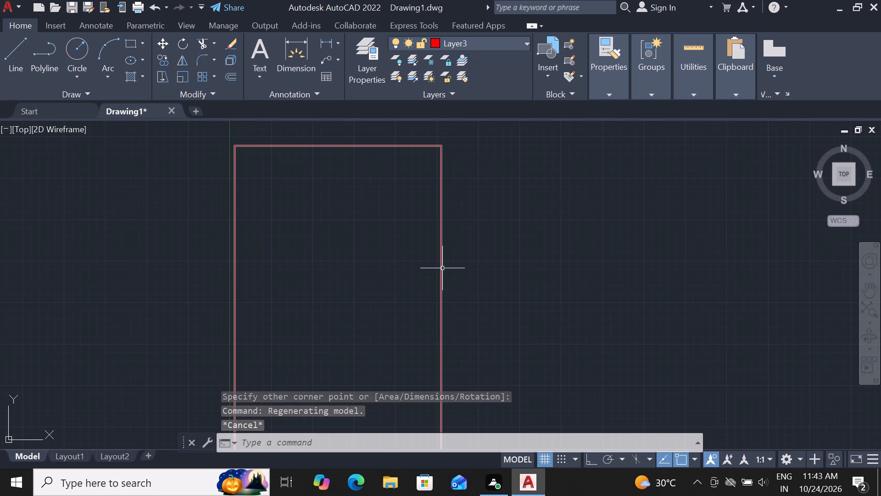
pyautogui.click(440, 269)
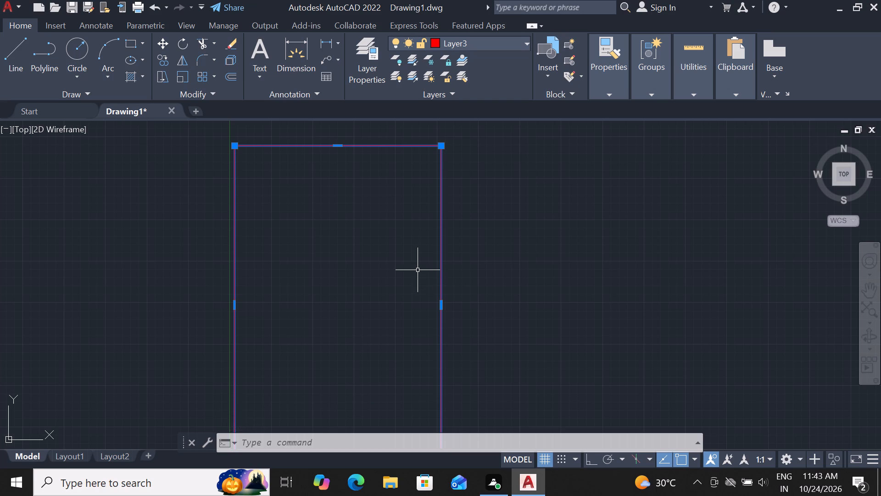
pyautogui.write('of 3')
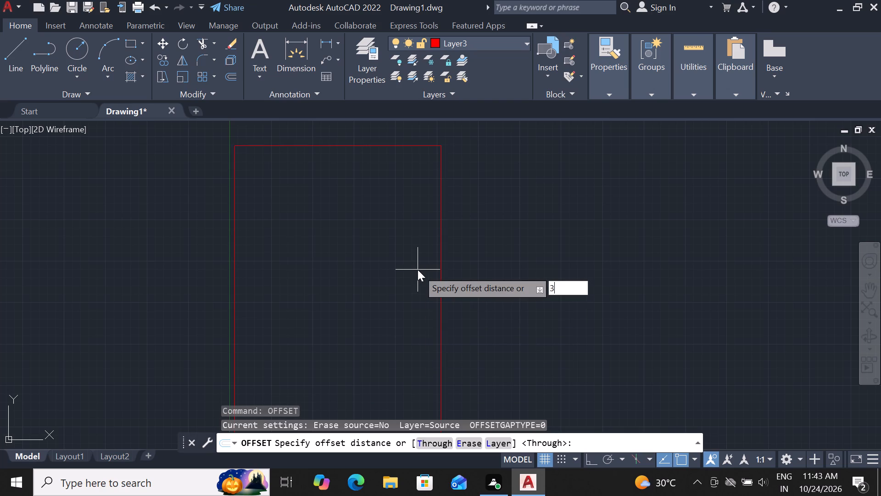
pyautogui.hotkey('shift', '"')
pyautogui.press('Return')
pyautogui.click(375, 275)
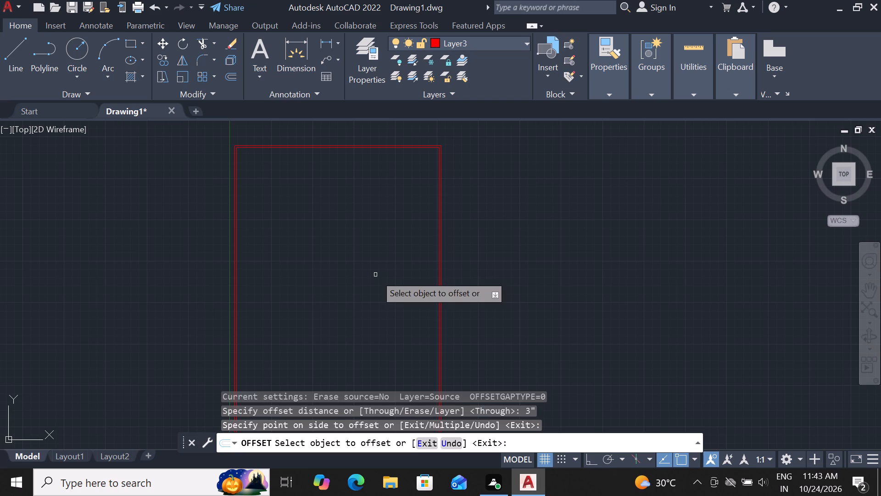
pyautogui.press('Escape')
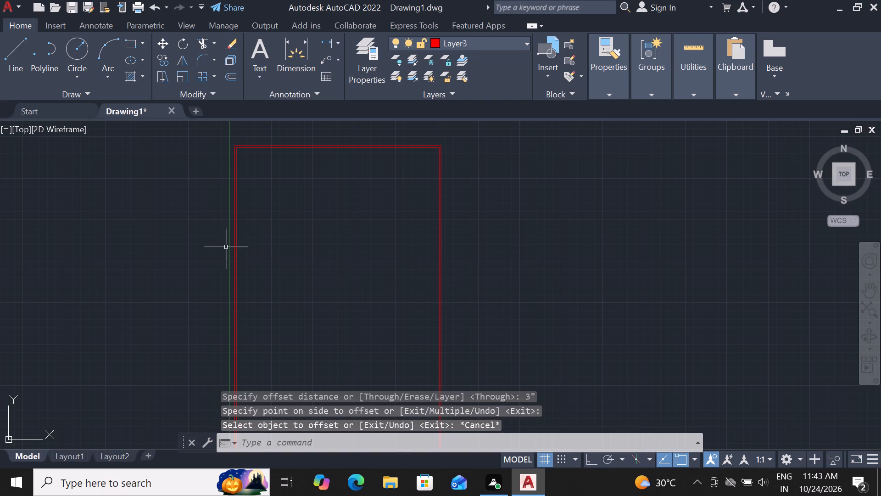
# Explode the inner offset rectangle into separate lines.
pyautogui.scroll(3, 226, 246)
pyautogui.click(266, 234)
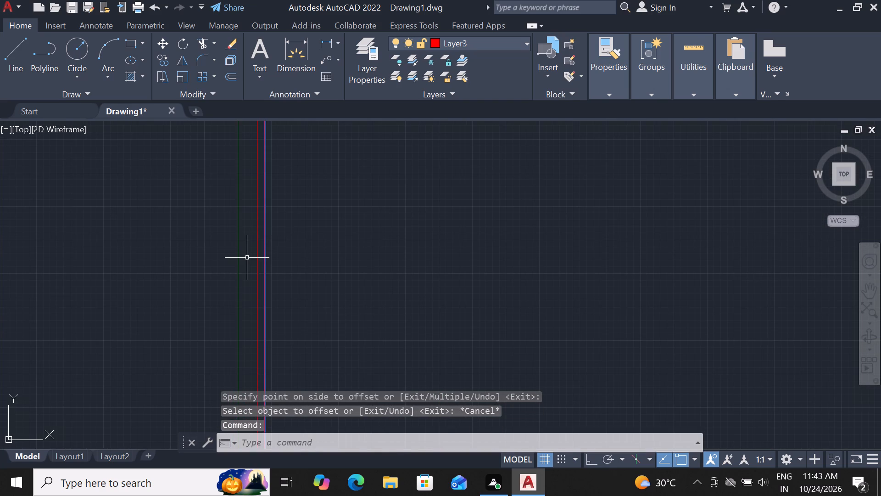
pyautogui.write('x')
pyautogui.press('space')
pyautogui.press('space')
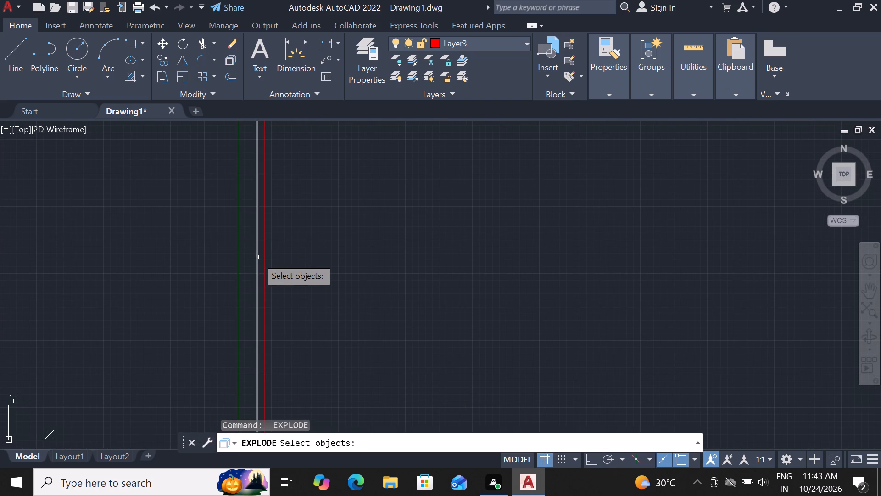
pyautogui.press('Escape')
# Offset the left line of the exploded inner rectangle 2' towards the inside of the plan.
pyautogui.click(265, 252)
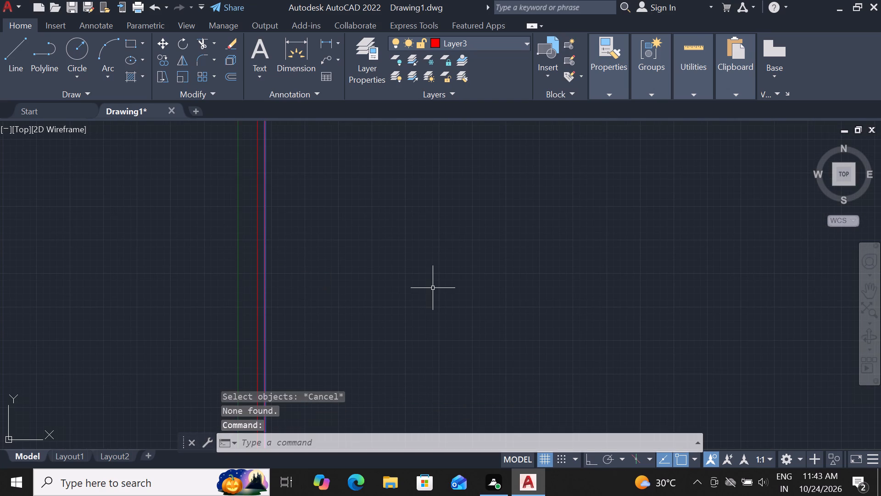
pyautogui.press('o')
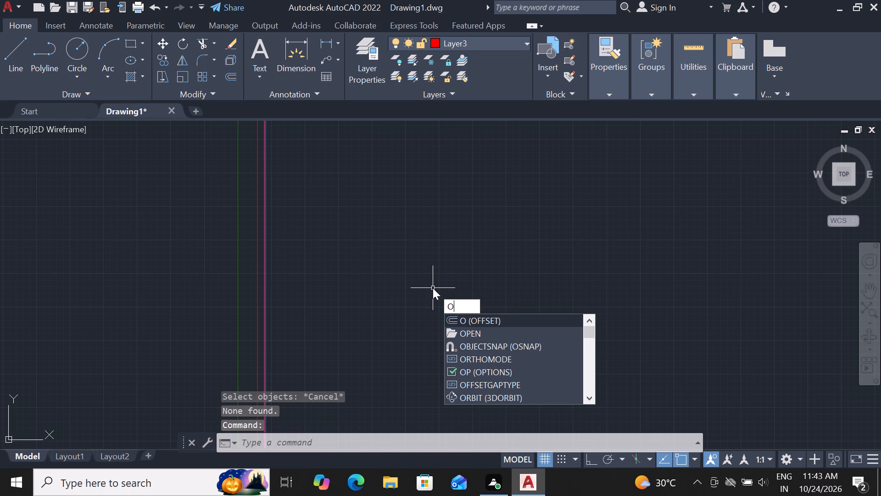
pyautogui.write('f')
pyautogui.press('space')
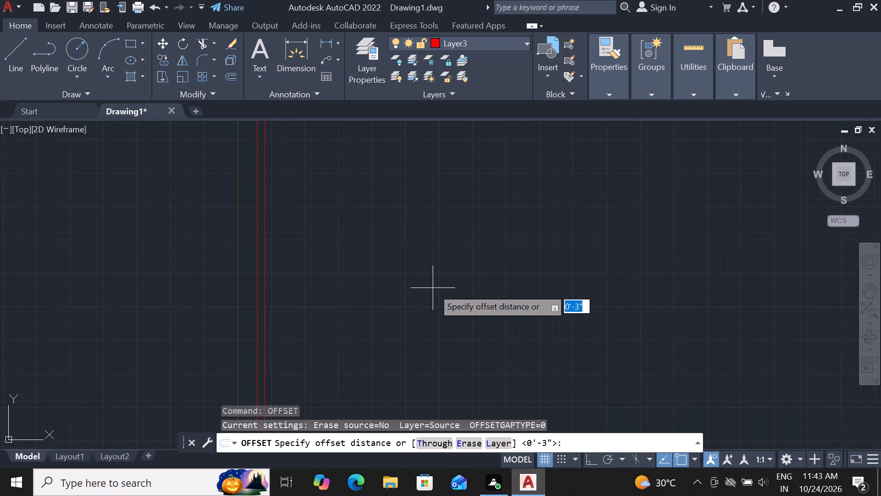
pyautogui.write("2'")
pyautogui.press('Return')
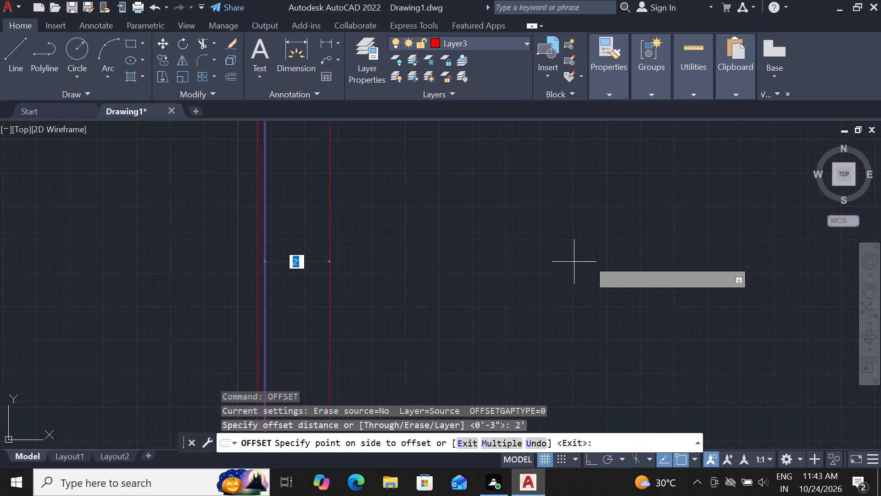
pyautogui.click(592, 259)
# Offset the top and right lines of the exploded inner rectangle 2' towards the inside of the plan.
pyautogui.scroll(-3, 430, 271)
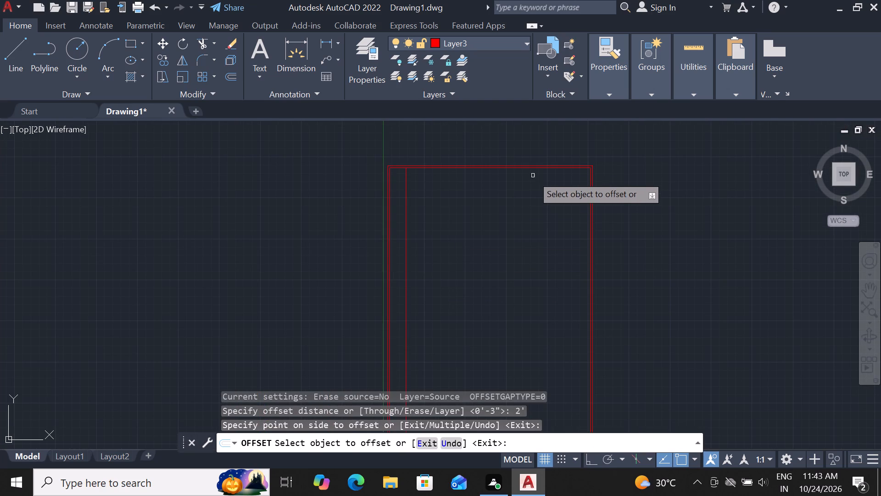
pyautogui.scroll(2, 532, 163)
pyautogui.scroll(1, 486, 188)
pyautogui.click(512, 166)
pyautogui.click(457, 248)
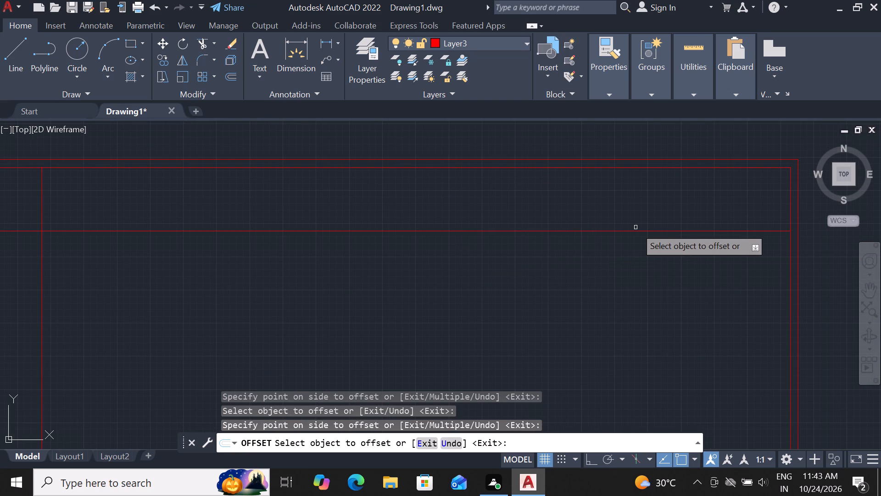
pyautogui.scroll(1, 636, 227)
pyautogui.scroll(-2, 636, 227)
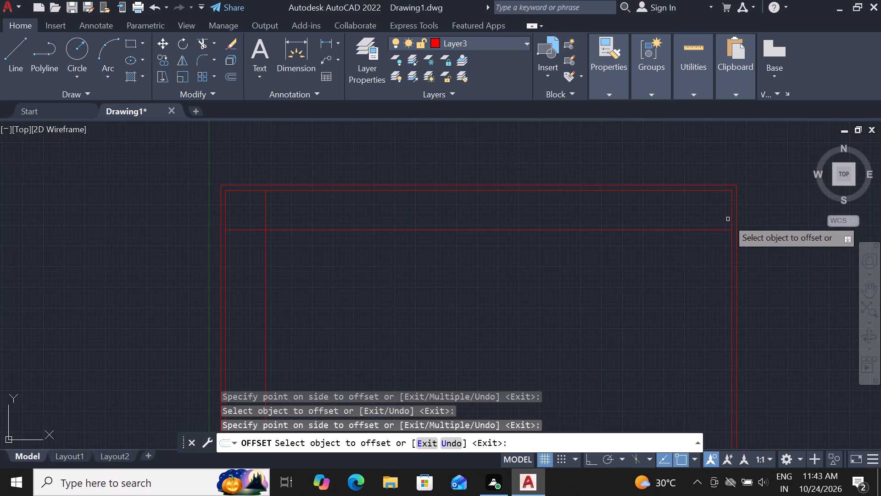
pyautogui.click(730, 219)
pyautogui.click(593, 246)
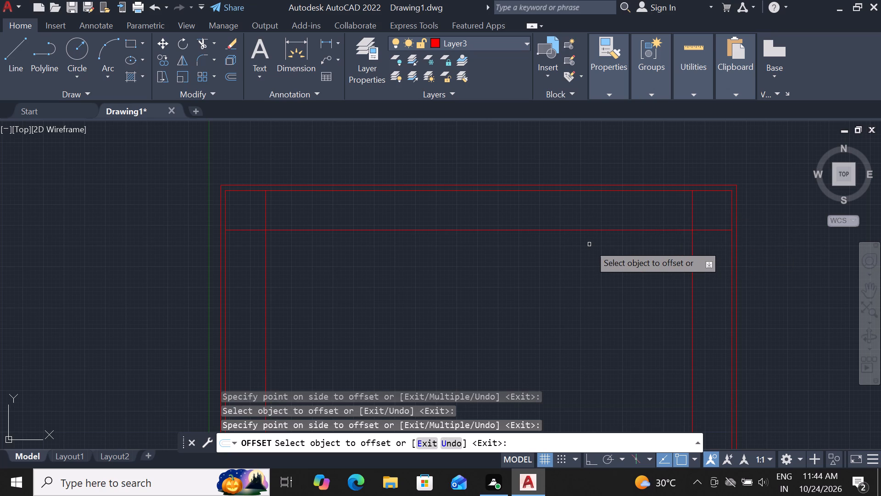
pyautogui.press('Escape')
# Trim the overhanging ends of the 2' offset lines where they cross at the plan's two upper corners.
pyautogui.write('tr')
pyautogui.press('space')
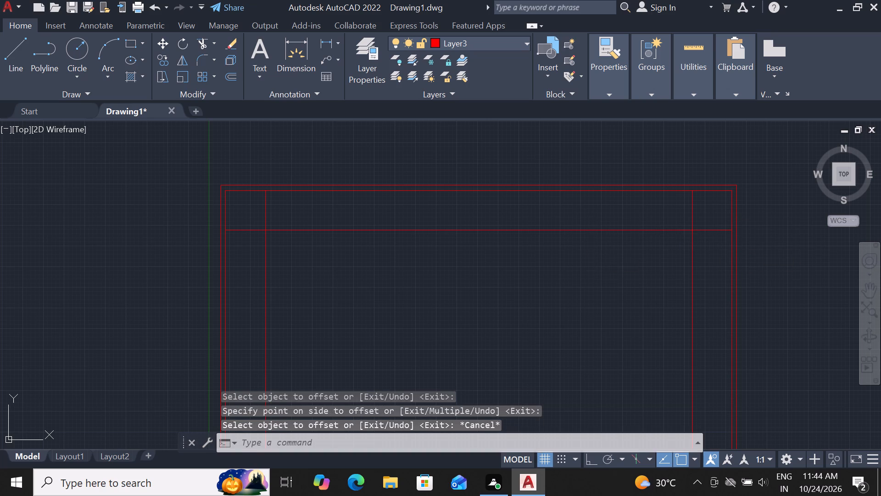
pyautogui.press('space')
pyautogui.click(652, 215)
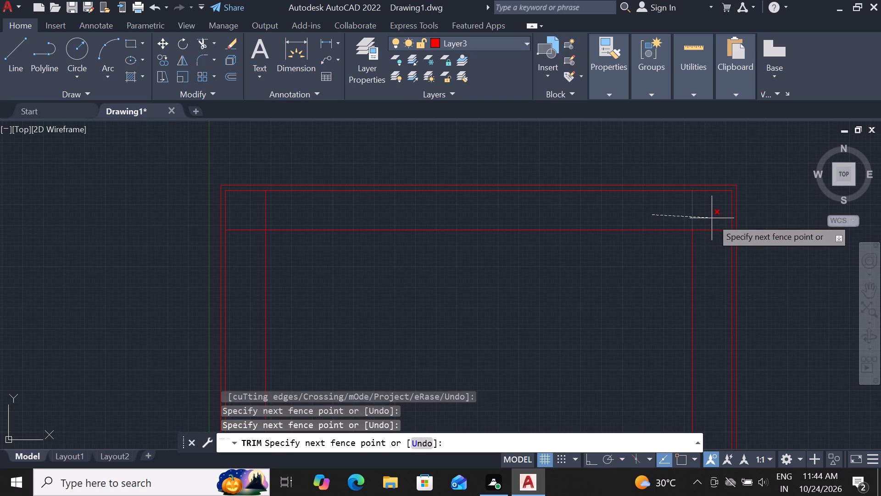
pyautogui.click(713, 231)
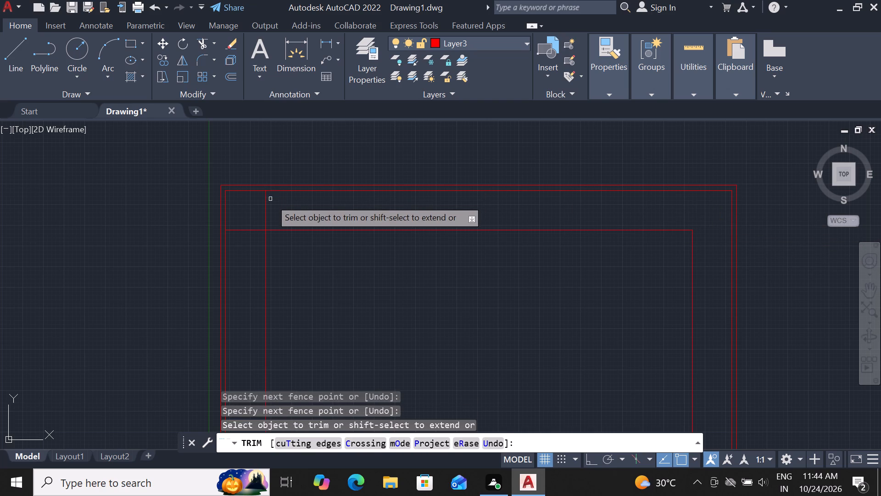
pyautogui.click(270, 199)
pyautogui.click(243, 237)
pyautogui.scroll(-4, 266, 186)
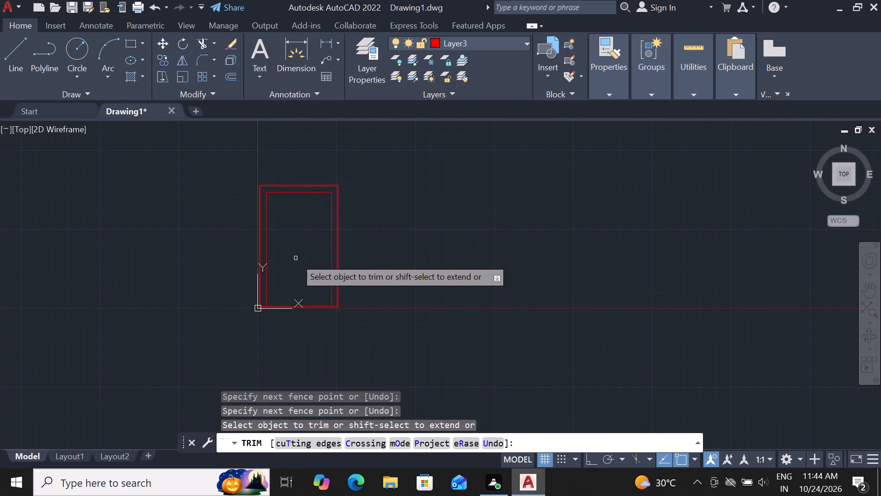
pyautogui.press('Escape')
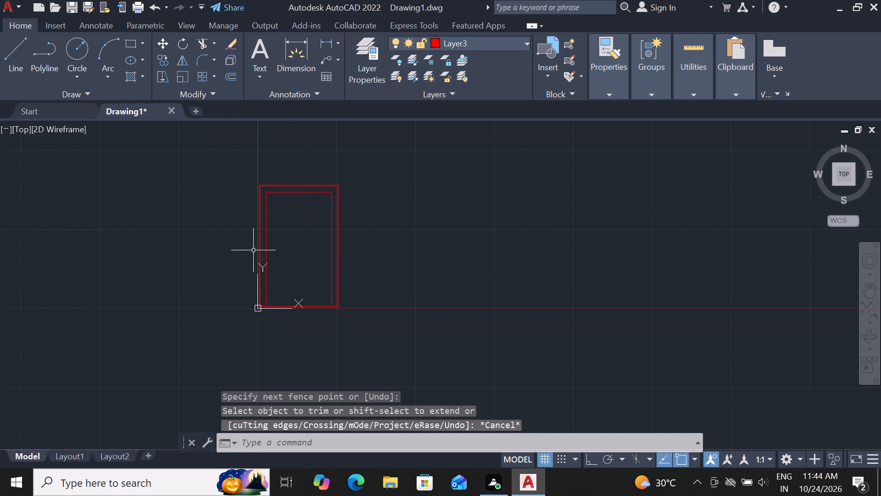
# Offset the left and right lines of the trimmed inner outline 9" inward.
pyautogui.scroll(2, 253, 249)
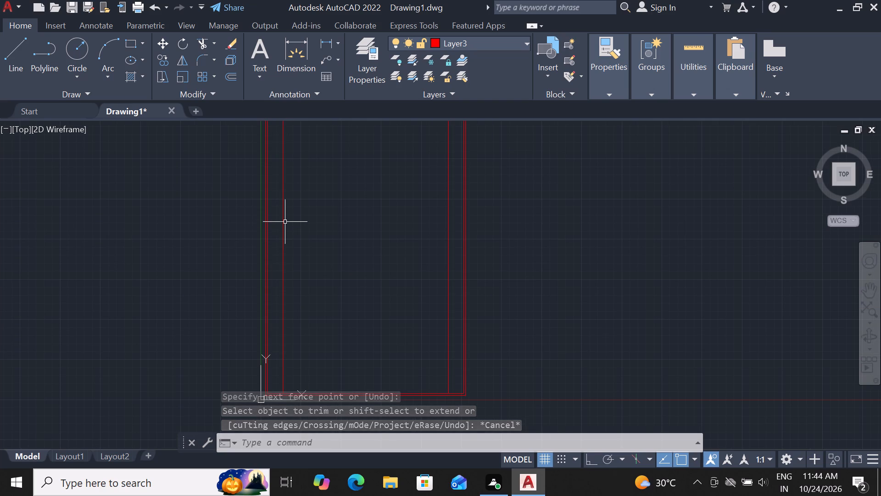
pyautogui.click(283, 222)
pyautogui.press('o')
pyautogui.press('f')
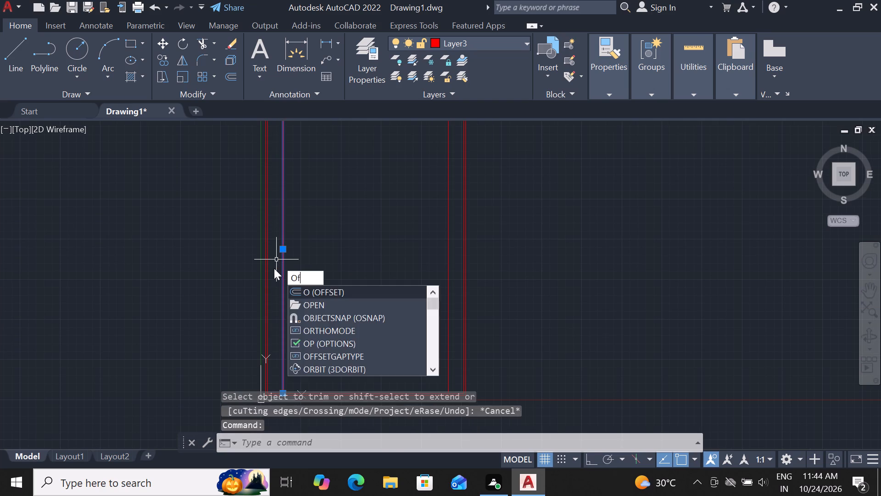
pyautogui.press('space')
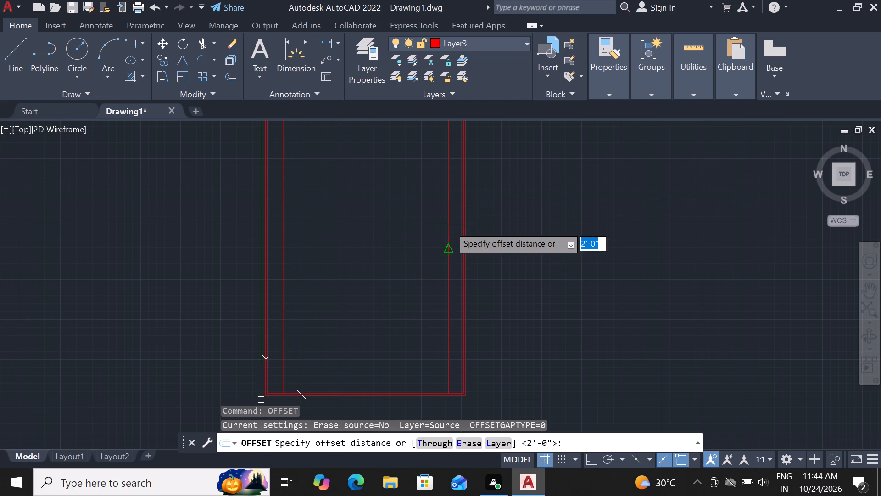
pyautogui.write('9"')
pyautogui.press('Return')
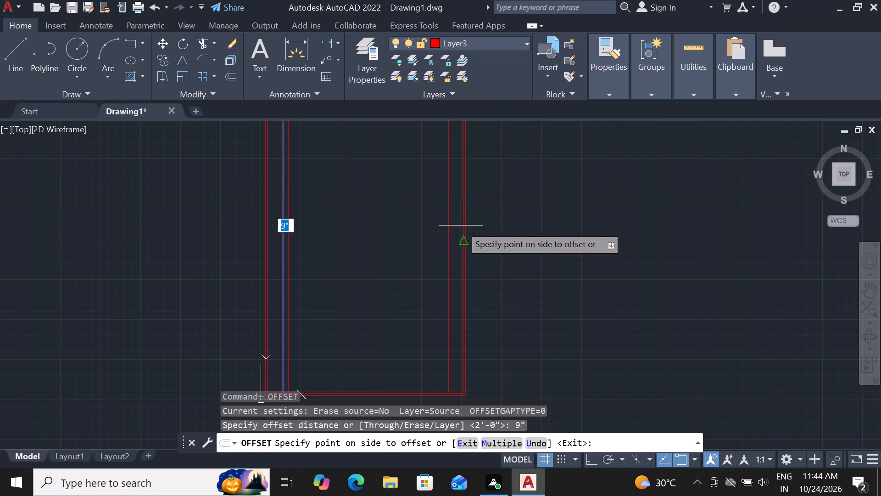
pyautogui.click(461, 225)
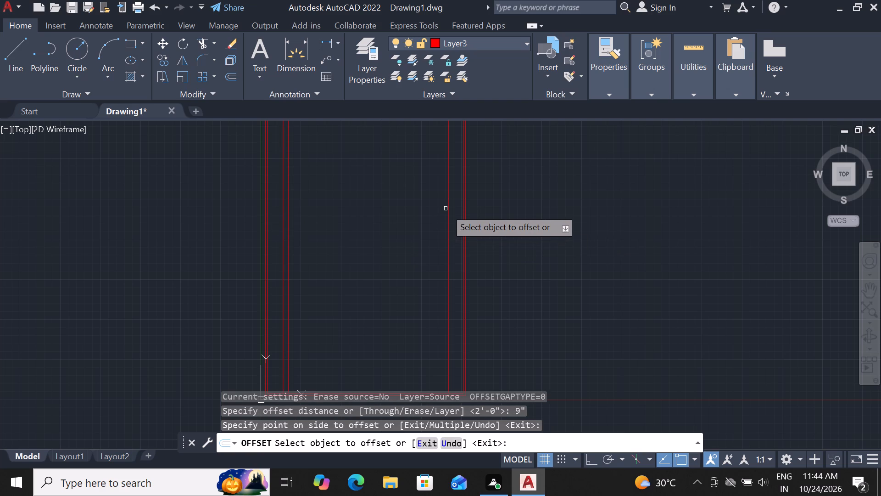
pyautogui.click(448, 207)
pyautogui.click(405, 210)
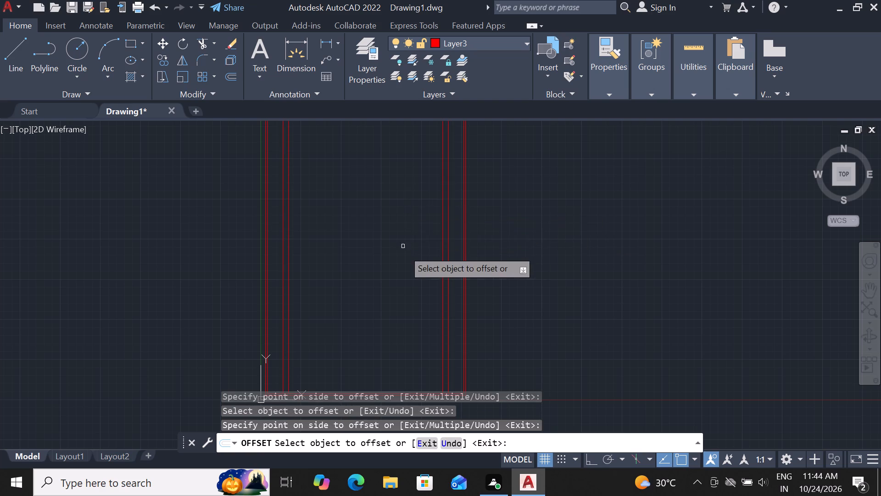
# Offset the top line of the trimmed inner outline 9" downward into the plan and end the Offset command.
pyautogui.scroll(-2, 404, 260)
pyautogui.scroll(2, 403, 181)
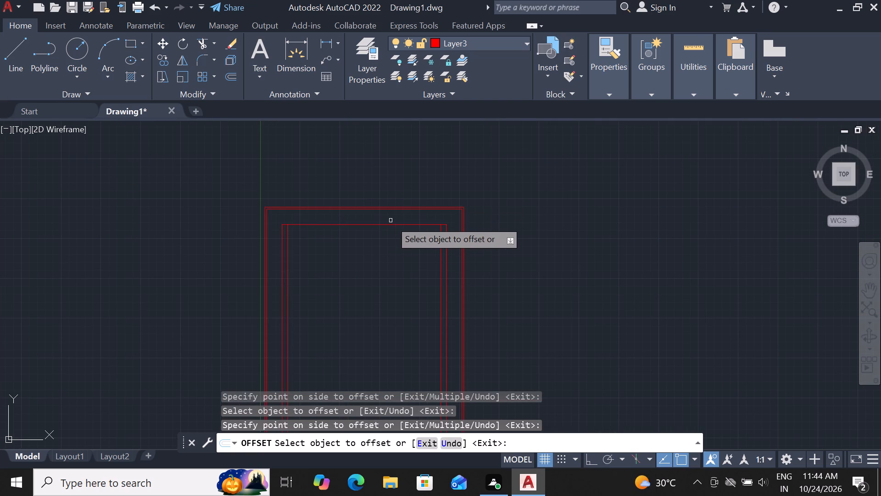
pyautogui.click(389, 226)
pyautogui.click(381, 254)
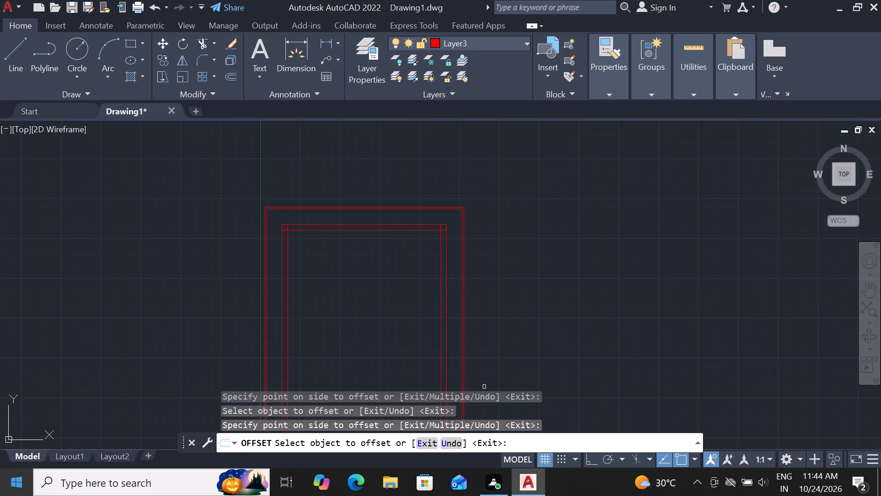
pyautogui.scroll(1, 87, 385)
pyautogui.scroll(-1, 476, 200)
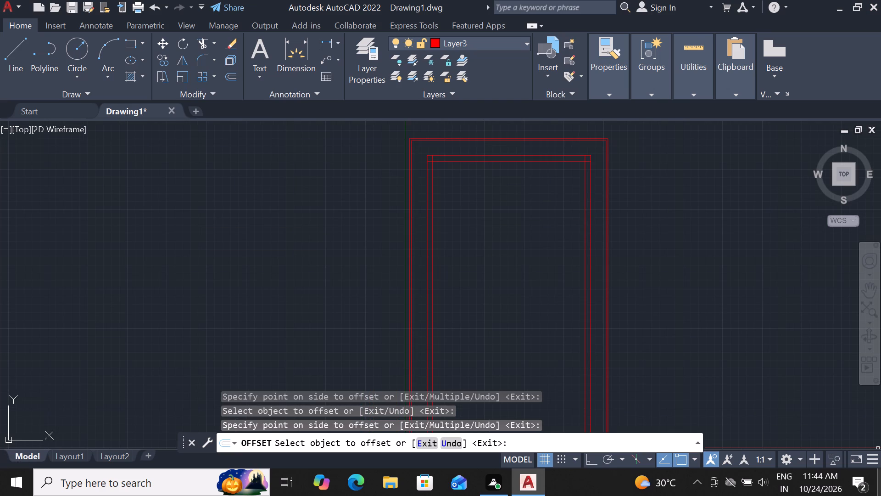
pyautogui.press('Escape')
pyautogui.scroll(-1, 518, 287)
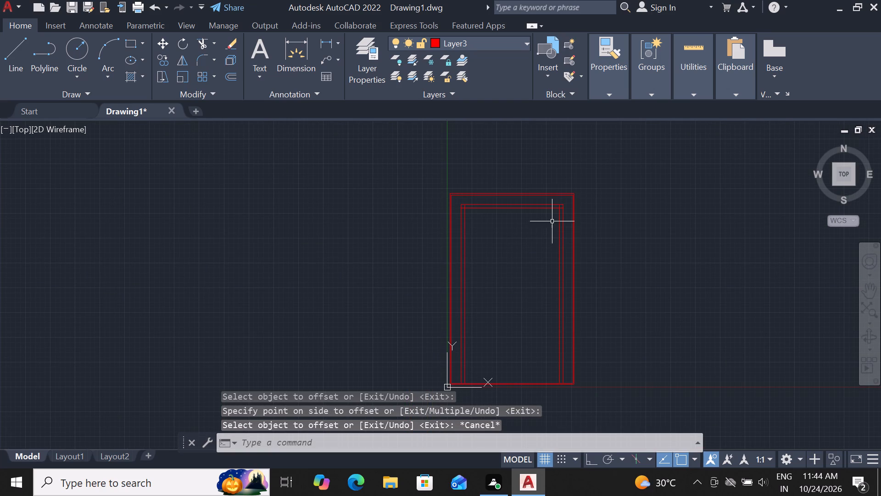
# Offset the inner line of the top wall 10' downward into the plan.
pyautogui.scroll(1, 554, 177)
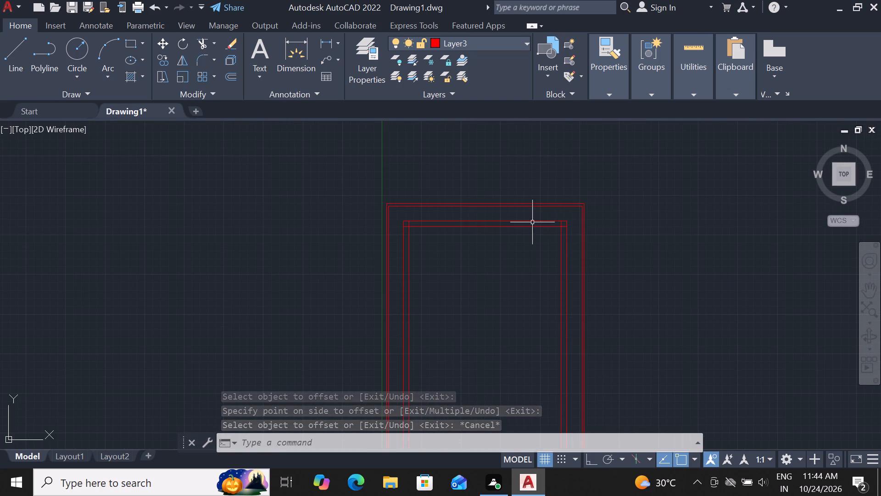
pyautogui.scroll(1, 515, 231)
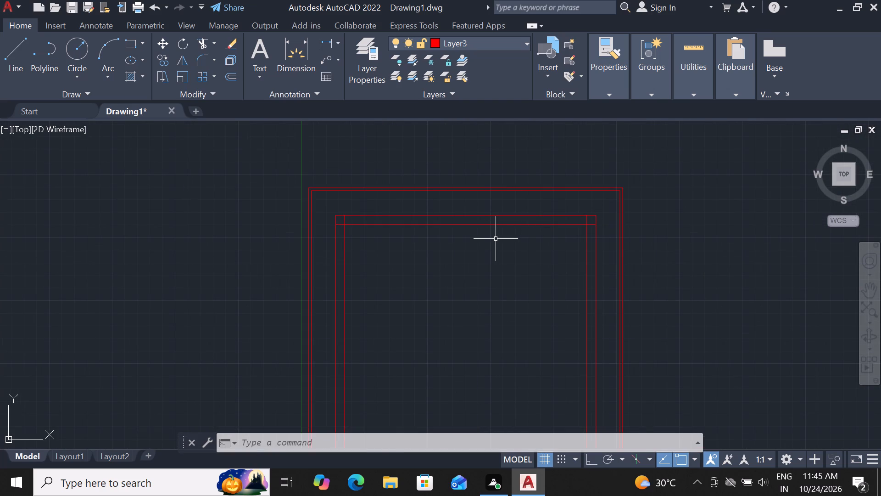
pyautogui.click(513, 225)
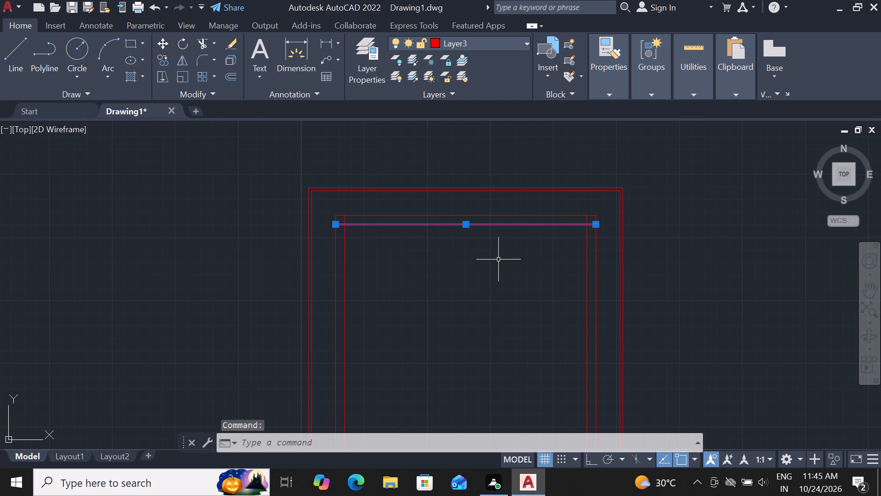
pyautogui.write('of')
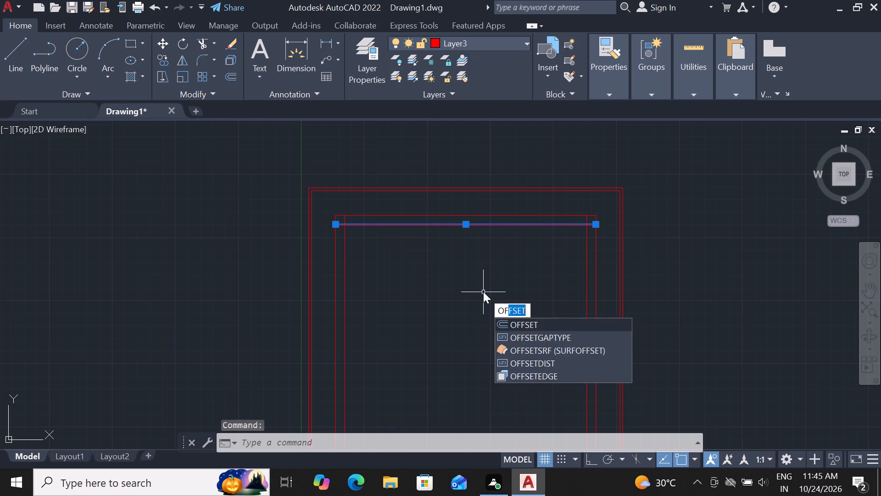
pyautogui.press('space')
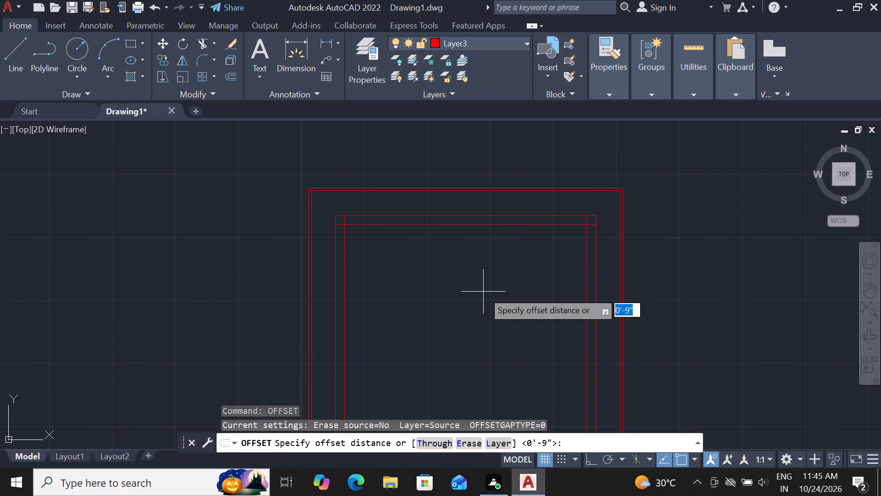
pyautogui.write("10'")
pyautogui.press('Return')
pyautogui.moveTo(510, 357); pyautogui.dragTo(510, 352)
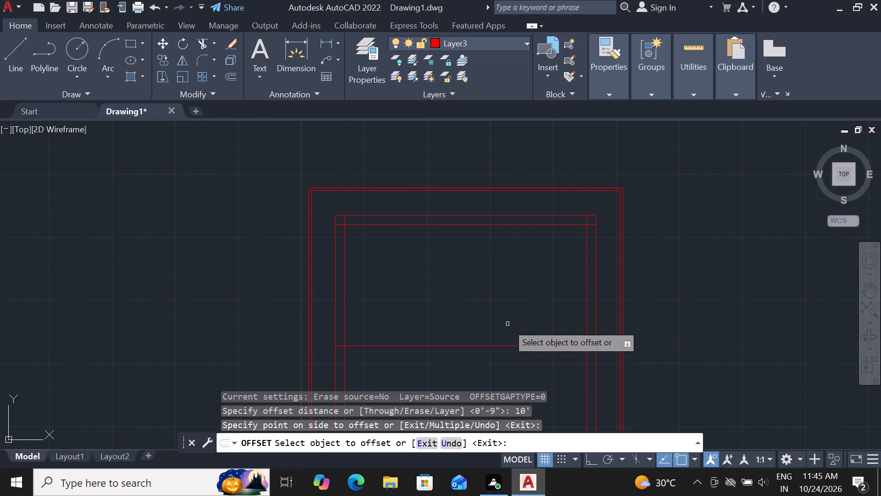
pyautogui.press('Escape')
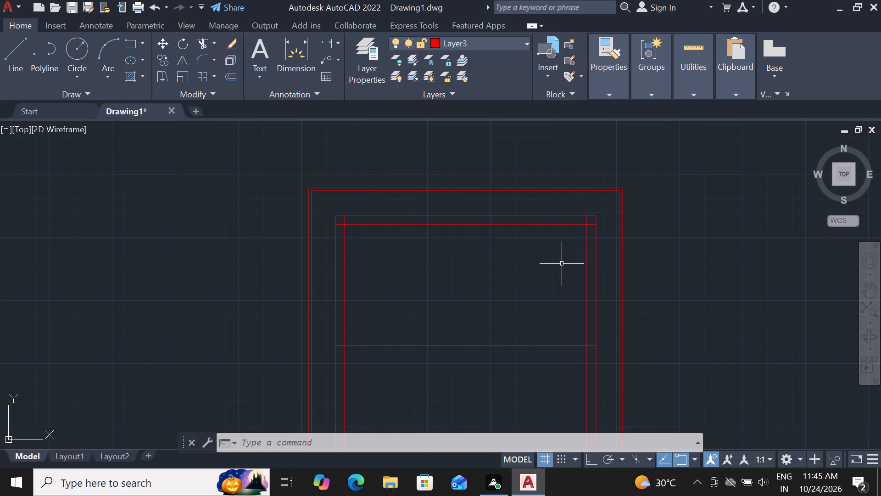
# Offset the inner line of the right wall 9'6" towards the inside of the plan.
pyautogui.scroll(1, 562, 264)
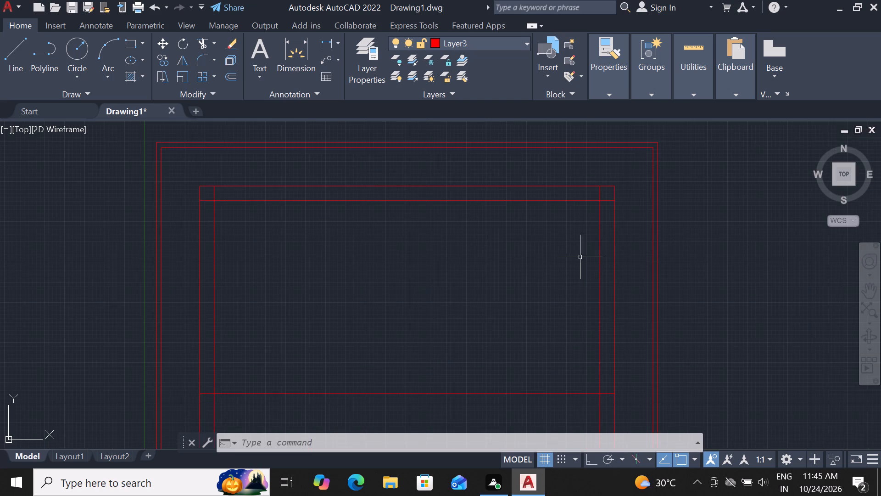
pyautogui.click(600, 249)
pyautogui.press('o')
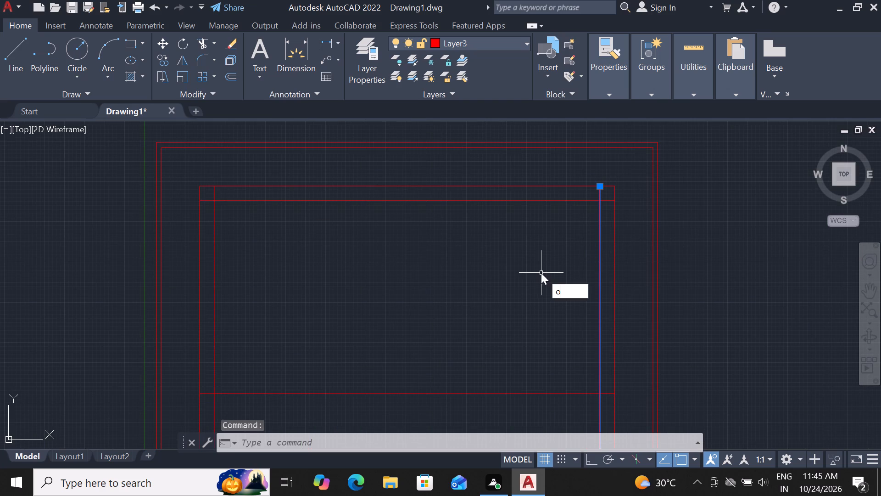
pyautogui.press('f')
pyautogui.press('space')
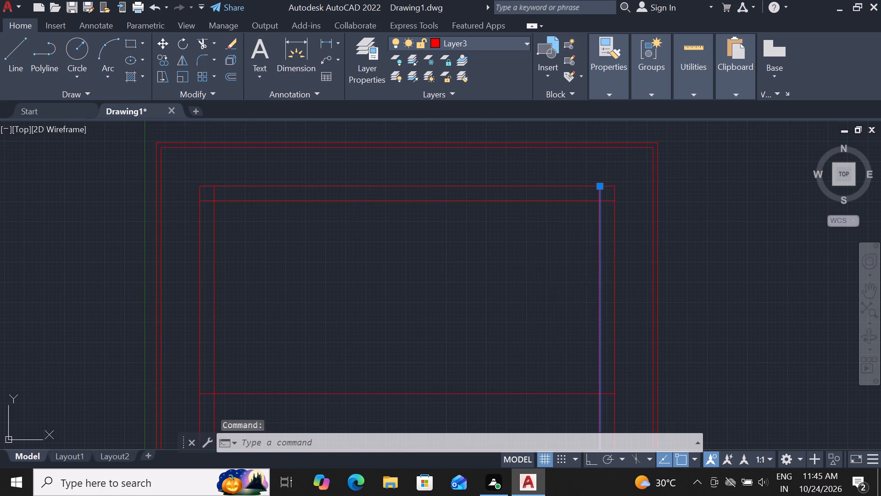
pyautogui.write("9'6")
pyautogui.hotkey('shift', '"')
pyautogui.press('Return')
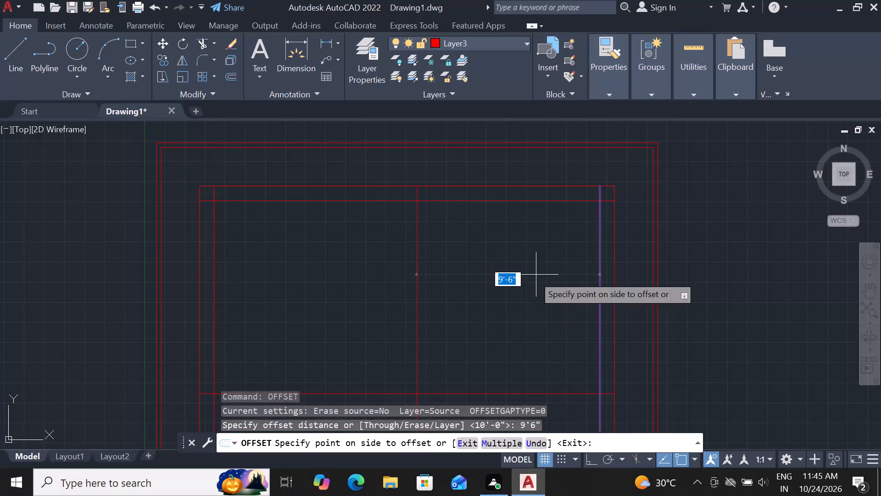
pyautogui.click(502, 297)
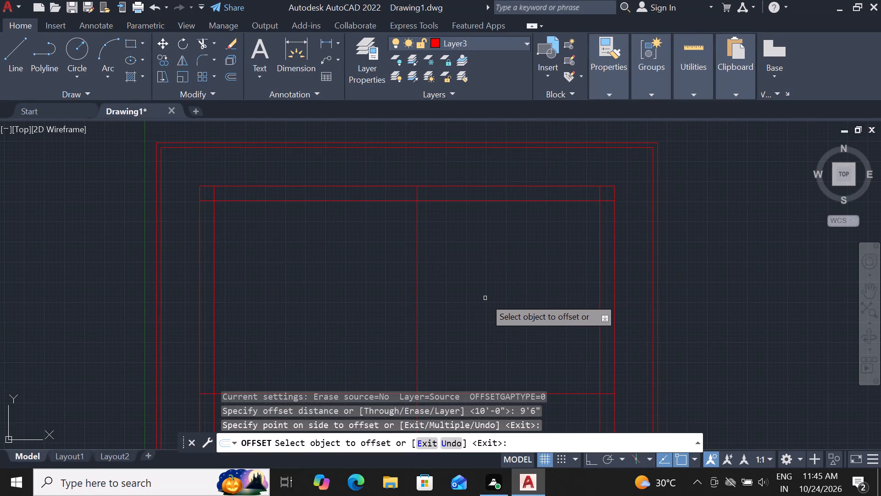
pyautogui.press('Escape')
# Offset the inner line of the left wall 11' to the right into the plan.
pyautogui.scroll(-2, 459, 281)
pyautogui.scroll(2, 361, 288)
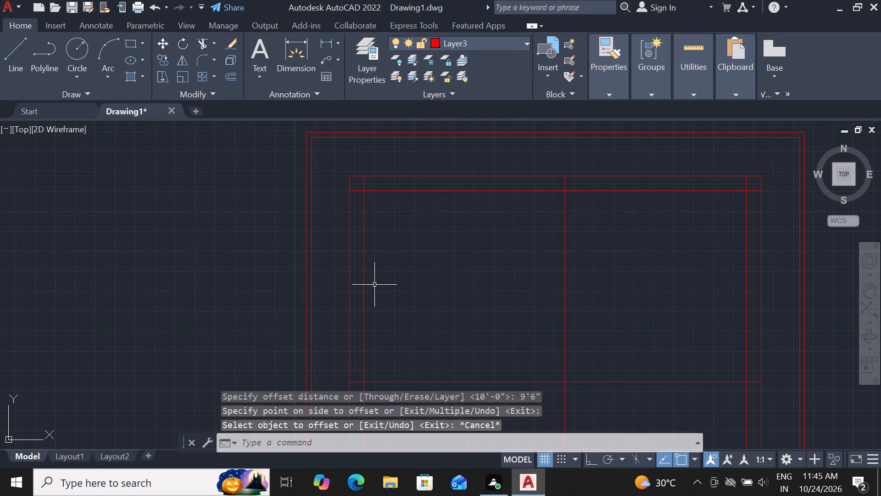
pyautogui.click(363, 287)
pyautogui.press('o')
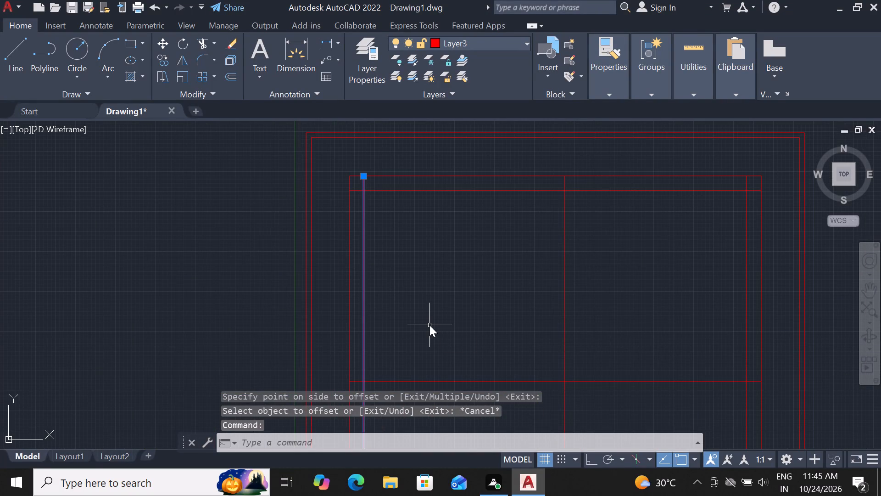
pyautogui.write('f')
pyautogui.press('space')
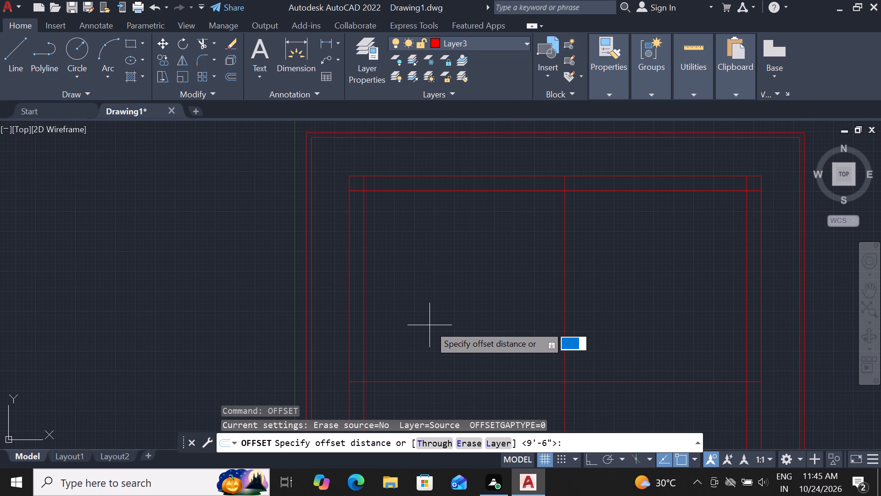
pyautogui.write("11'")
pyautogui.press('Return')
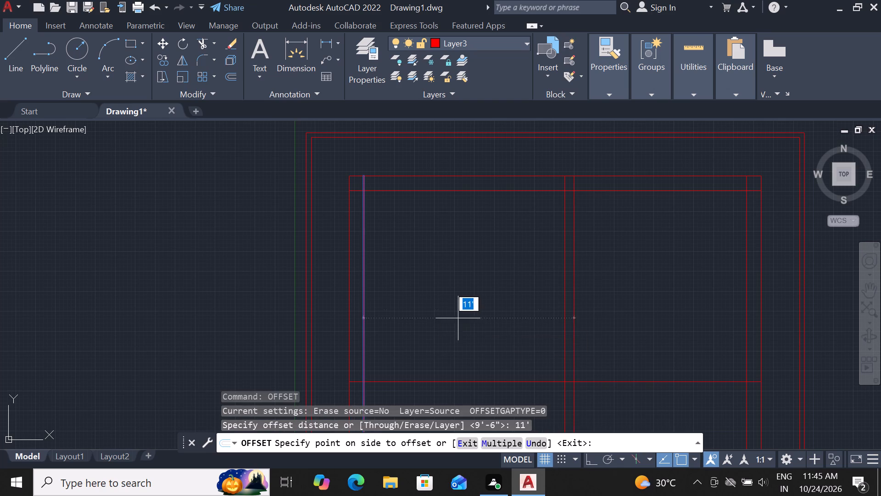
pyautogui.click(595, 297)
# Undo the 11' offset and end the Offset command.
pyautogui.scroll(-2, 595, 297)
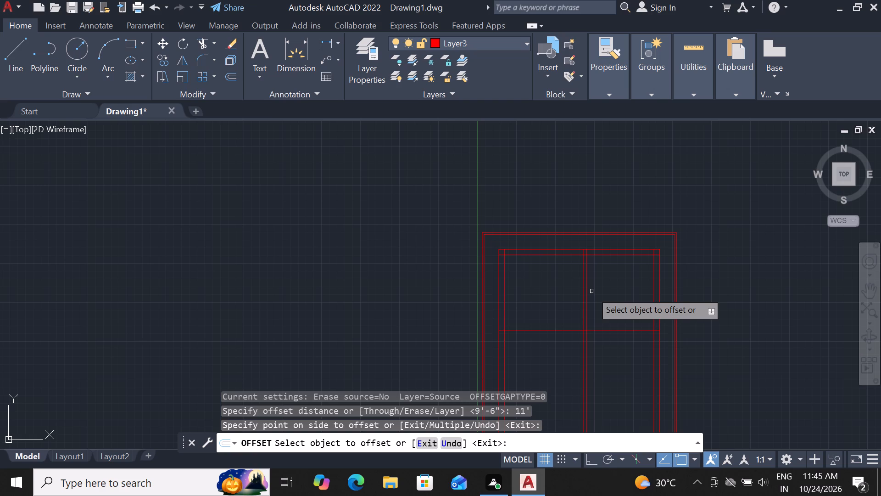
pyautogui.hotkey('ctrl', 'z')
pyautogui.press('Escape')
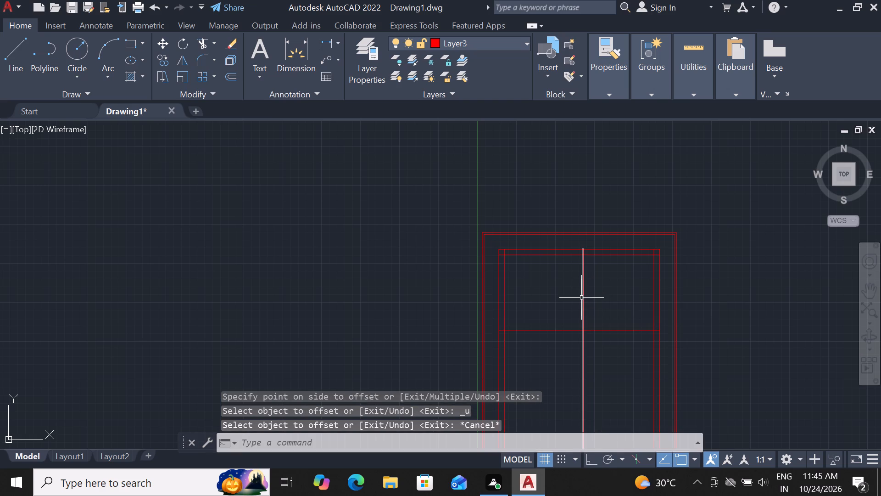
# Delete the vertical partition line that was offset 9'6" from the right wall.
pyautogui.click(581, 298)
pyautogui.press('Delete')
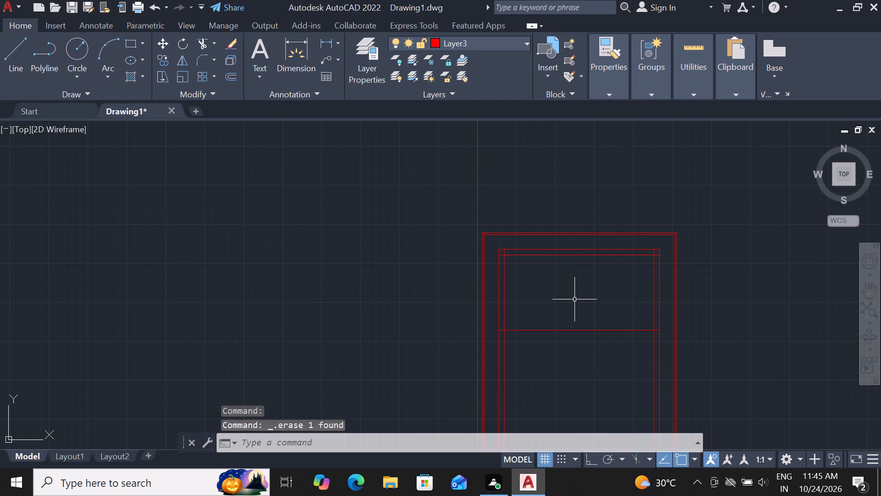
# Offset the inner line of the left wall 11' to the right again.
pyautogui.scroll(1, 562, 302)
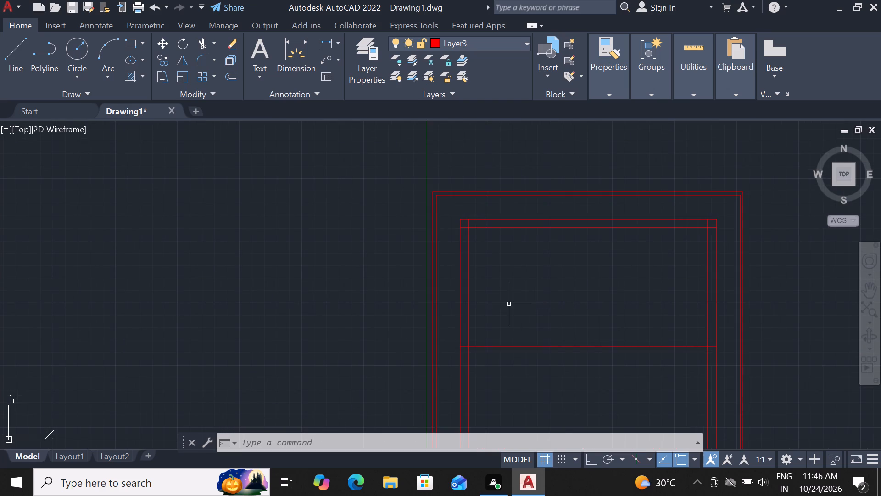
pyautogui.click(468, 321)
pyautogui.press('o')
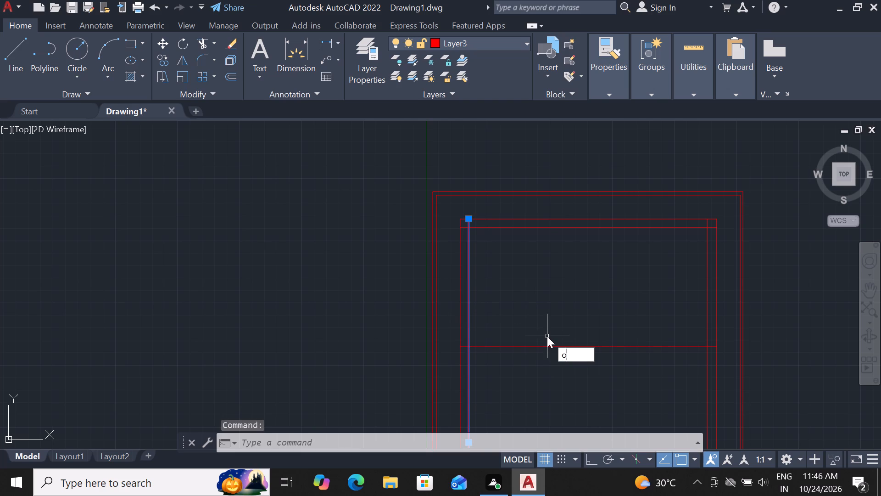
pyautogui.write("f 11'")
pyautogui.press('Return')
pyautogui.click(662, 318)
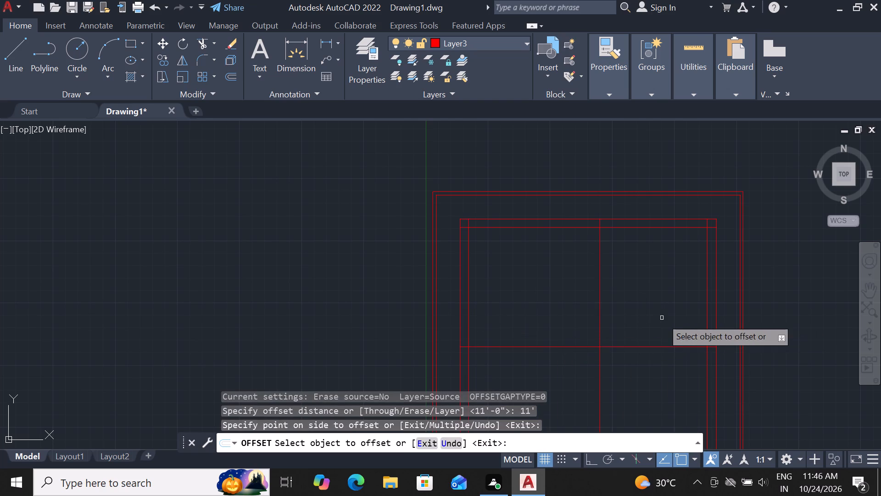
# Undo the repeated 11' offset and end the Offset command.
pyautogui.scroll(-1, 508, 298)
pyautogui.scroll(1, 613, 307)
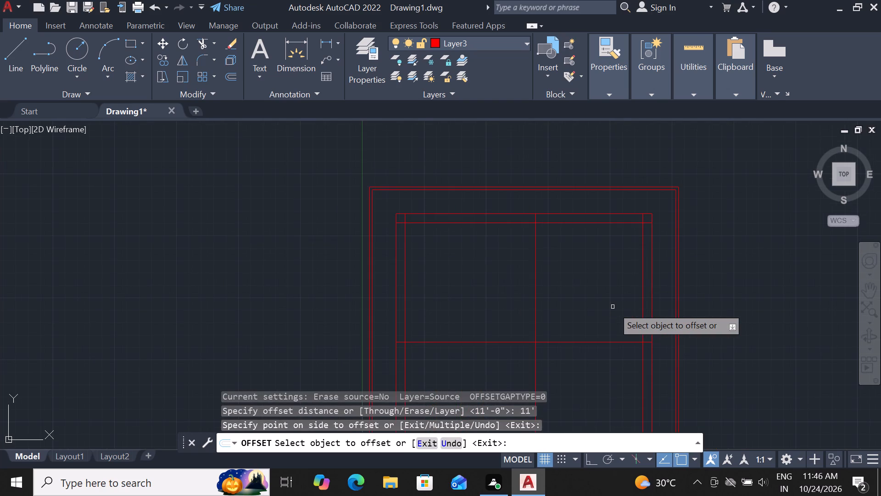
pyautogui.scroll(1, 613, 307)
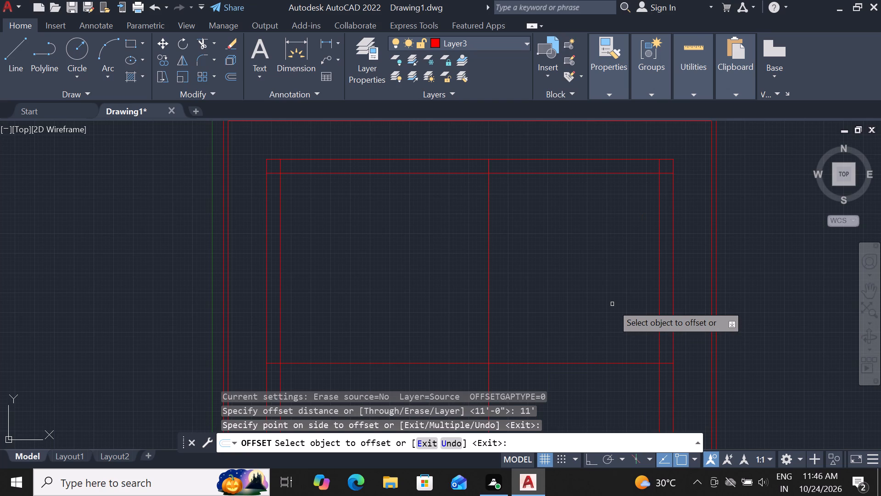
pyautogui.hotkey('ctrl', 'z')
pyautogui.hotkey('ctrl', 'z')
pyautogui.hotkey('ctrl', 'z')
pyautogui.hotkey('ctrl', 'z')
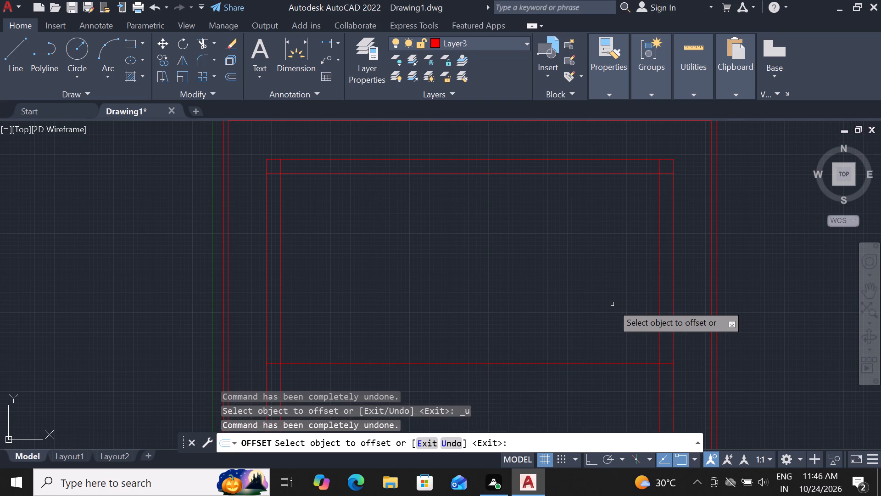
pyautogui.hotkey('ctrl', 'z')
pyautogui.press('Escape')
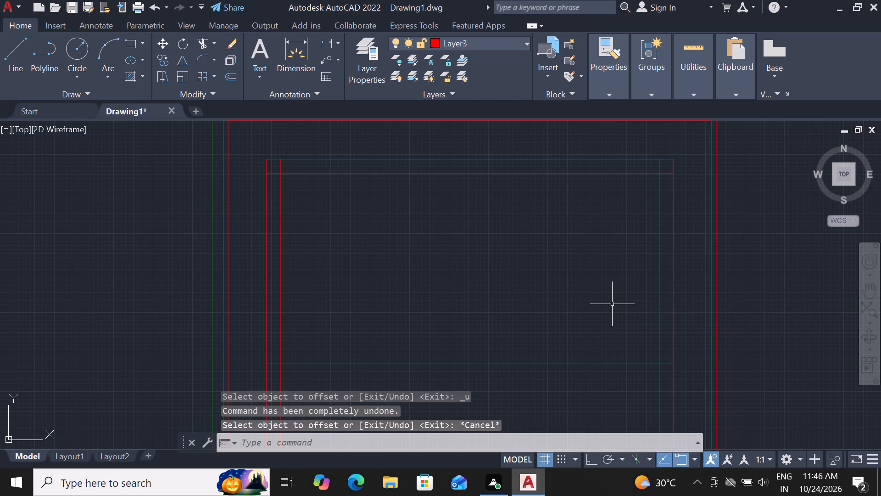
# Erase all objects in the drawing to restart the plan.
pyautogui.hotkey('ctrl', 'a')
pyautogui.press('Delete')
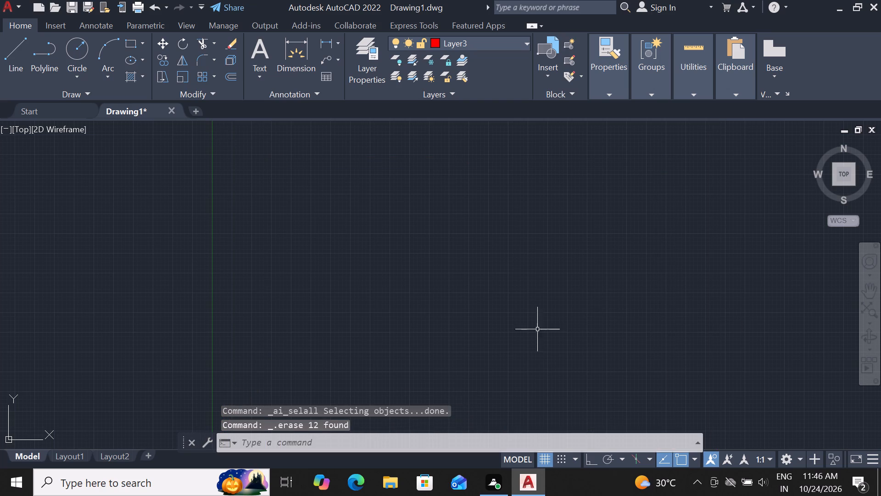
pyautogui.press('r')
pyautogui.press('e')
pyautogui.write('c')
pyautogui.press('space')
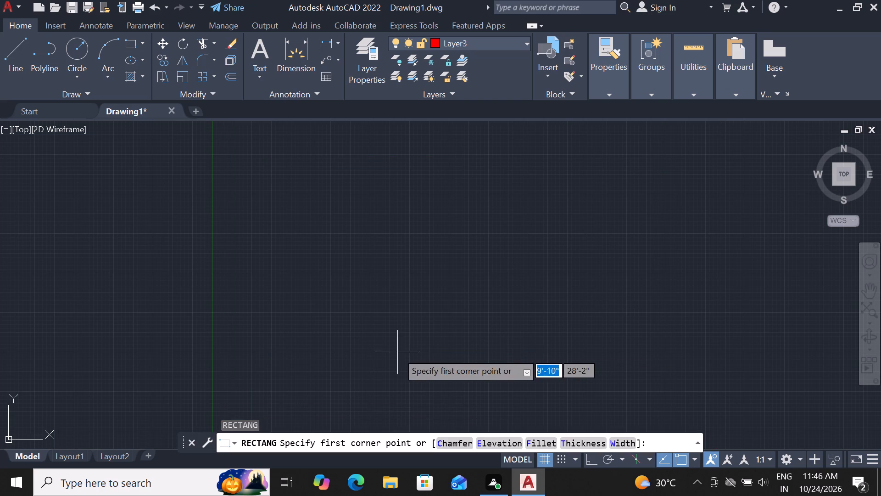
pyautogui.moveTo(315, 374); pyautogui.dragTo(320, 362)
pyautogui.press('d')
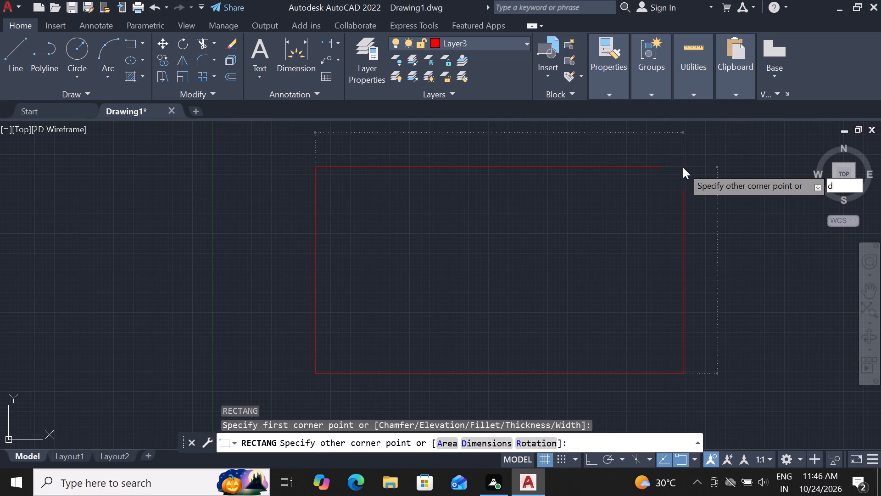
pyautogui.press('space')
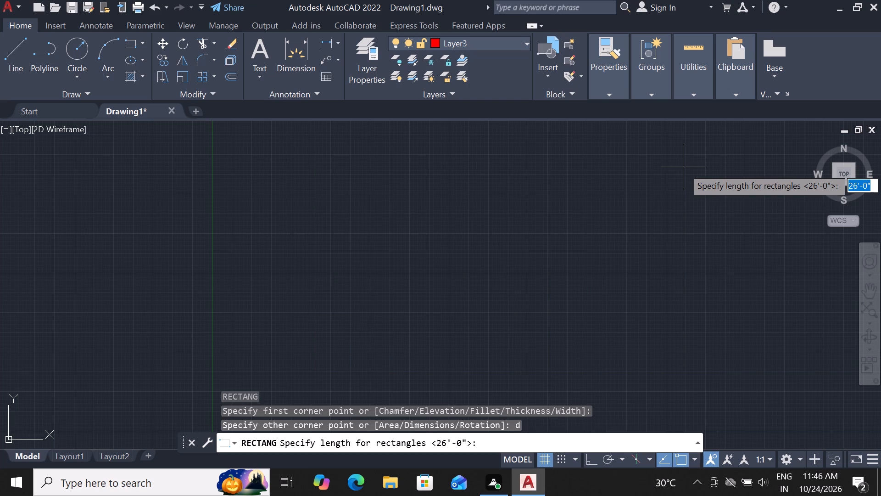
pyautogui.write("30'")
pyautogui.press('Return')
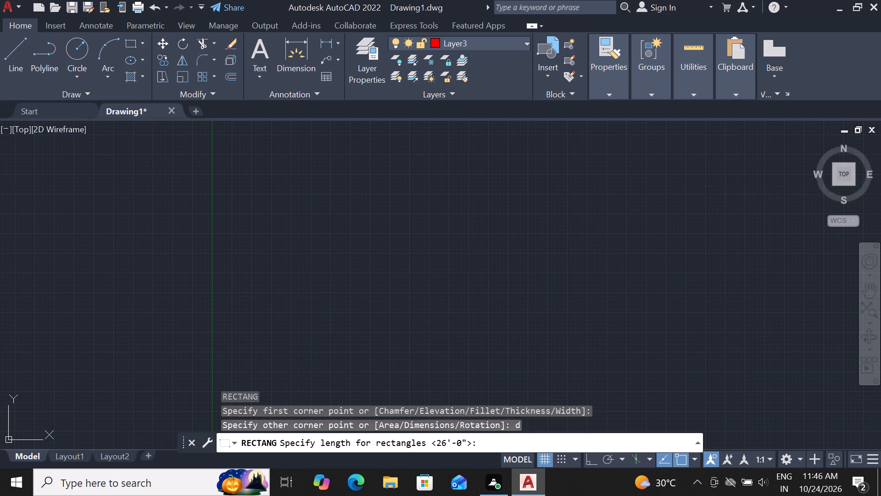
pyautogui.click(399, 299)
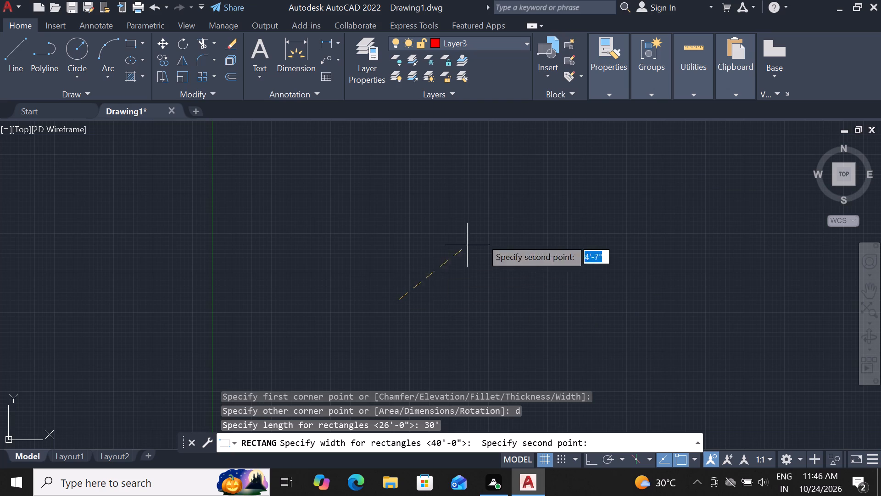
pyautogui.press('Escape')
# Draw a new rectangular plot outline 30' long and 40' wide.
pyautogui.press('r')
pyautogui.press('e')
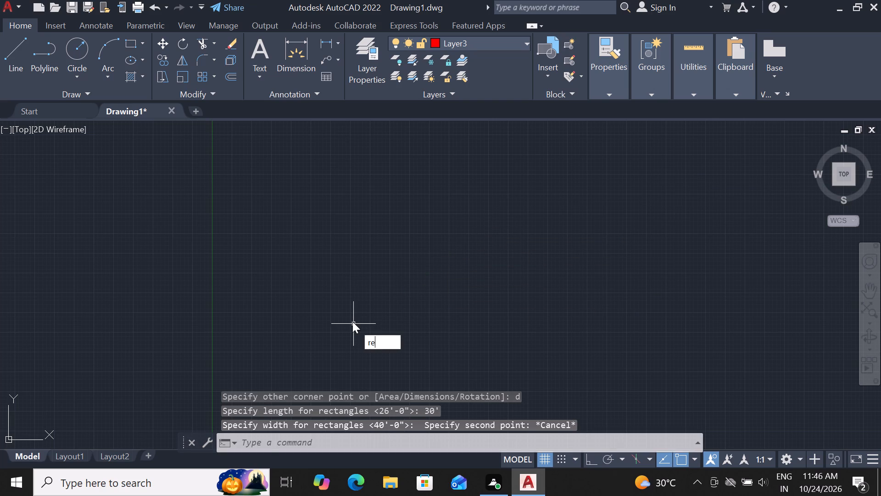
pyautogui.press('c')
pyautogui.press('space')
pyautogui.moveTo(329, 333); pyautogui.dragTo(374, 290)
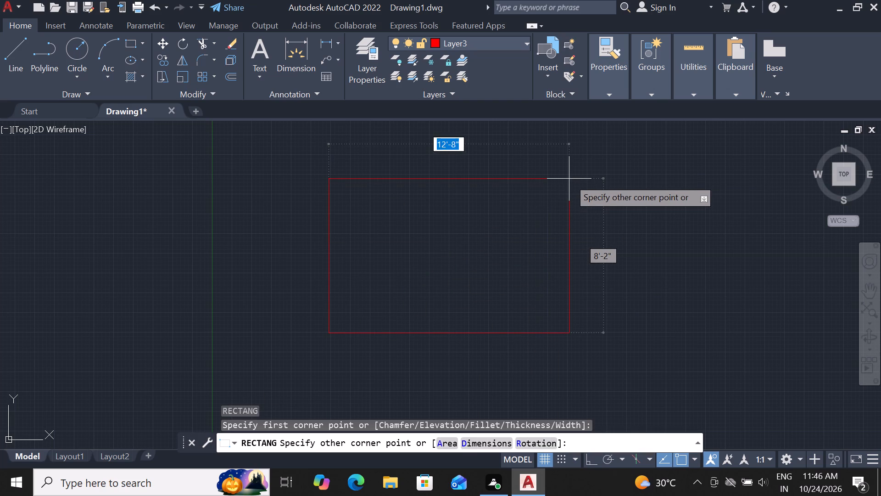
pyautogui.write('d 3')
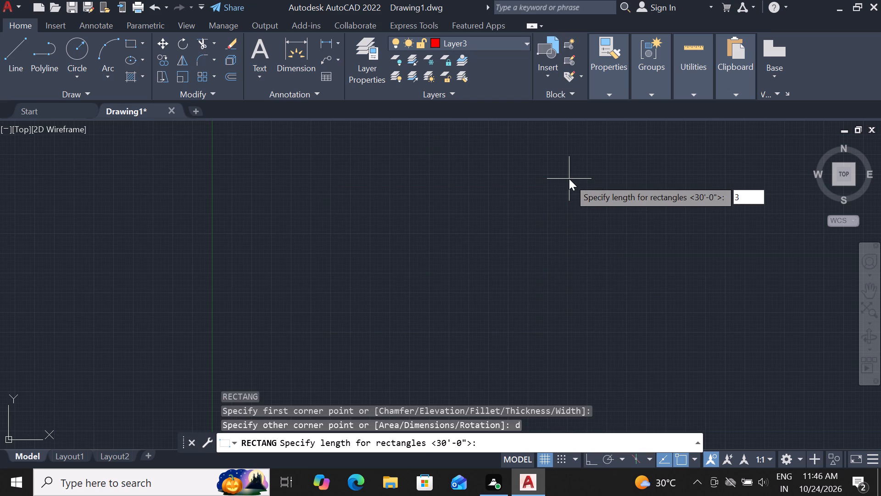
pyautogui.write("0'")
pyautogui.press('Return')
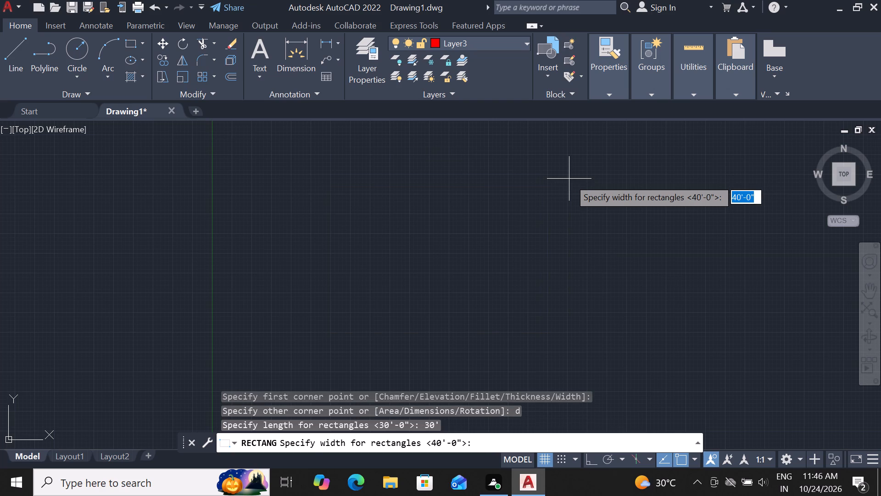
pyautogui.write("40'")
pyautogui.press('Return')
pyautogui.click(569, 179)
# Offset the 30' by 40' rectangle 3" to the inside.
pyautogui.scroll(-2, 526, 249)
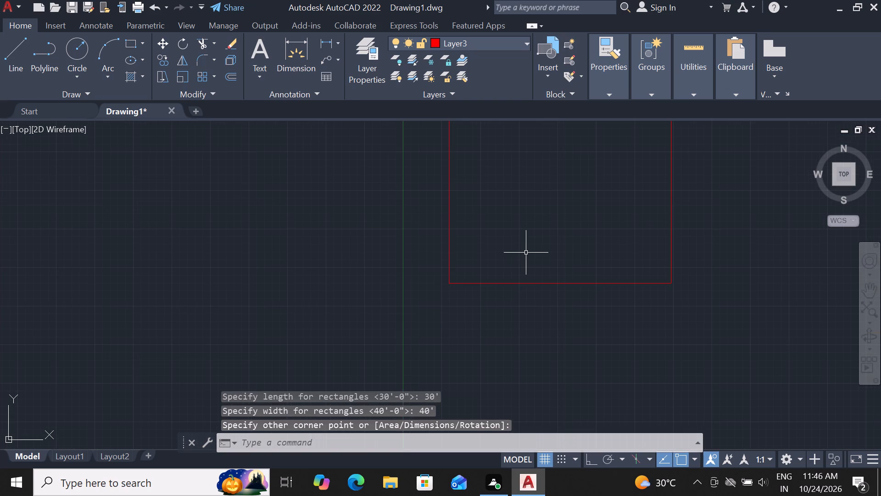
pyautogui.scroll(-2, 544, 226)
pyautogui.moveTo(566, 222); pyautogui.dragTo(550, 296, button='middle')
pyautogui.scroll(1, 571, 197)
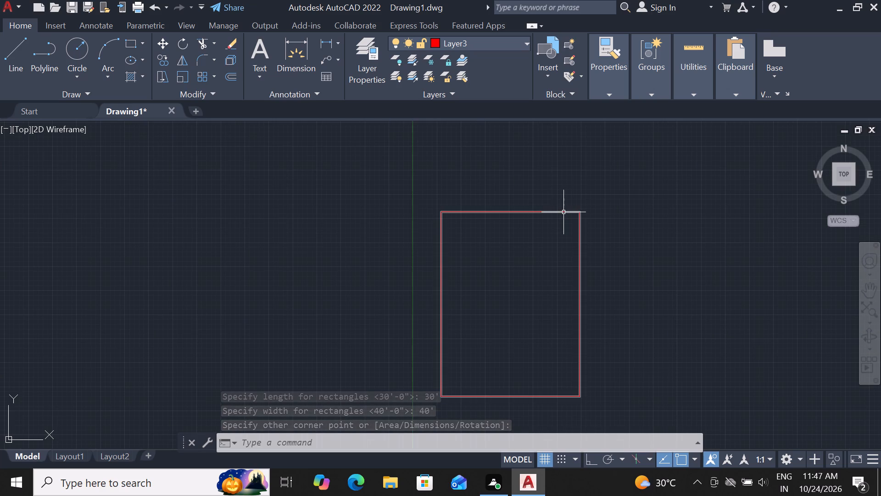
pyautogui.press('Escape')
pyautogui.click(563, 212)
pyautogui.press('o')
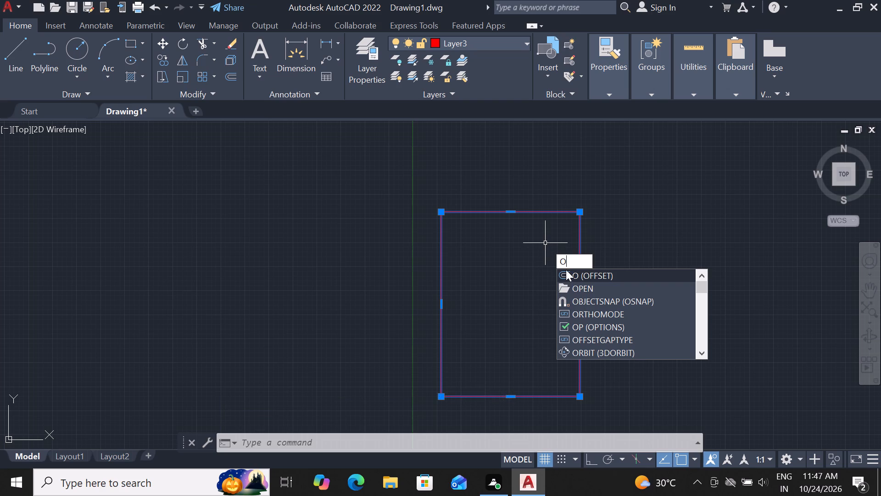
pyautogui.write('f 3"')
pyautogui.press('Return')
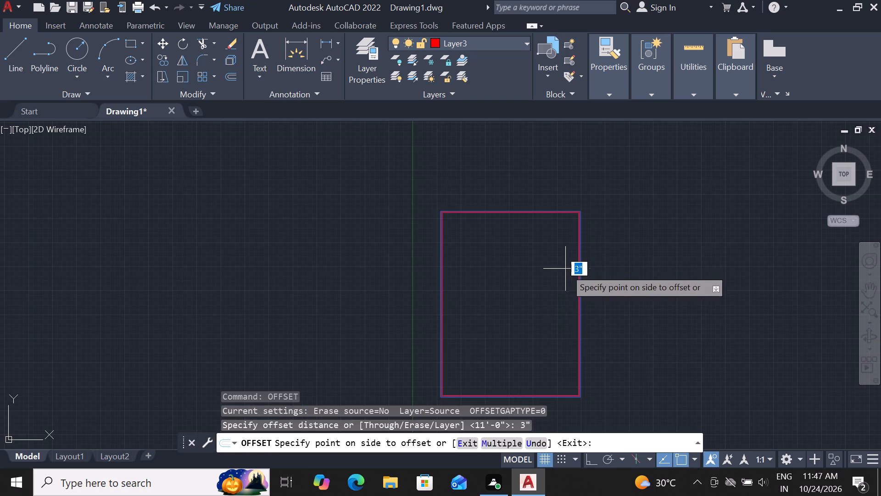
pyautogui.click(557, 276)
pyautogui.scroll(3, 550, 215)
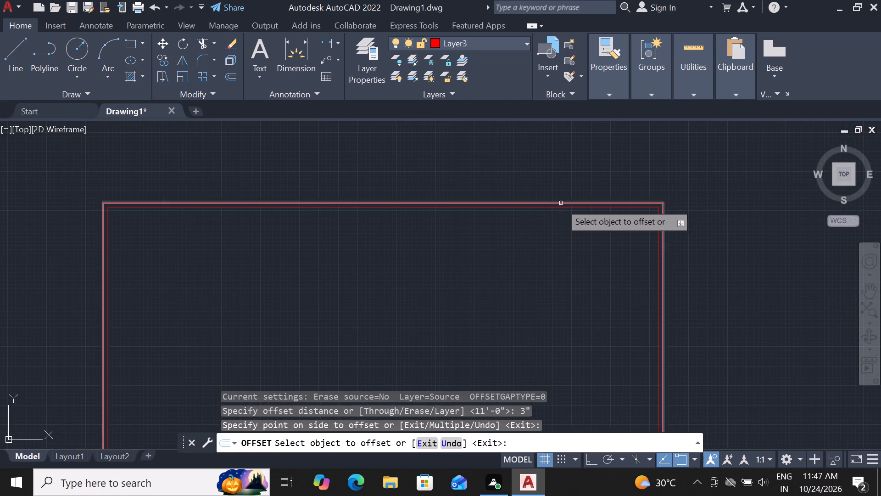
pyautogui.press('Escape')
# Explode the inner offset rectangle into separate lines.
pyautogui.click(559, 209)
pyautogui.write('x')
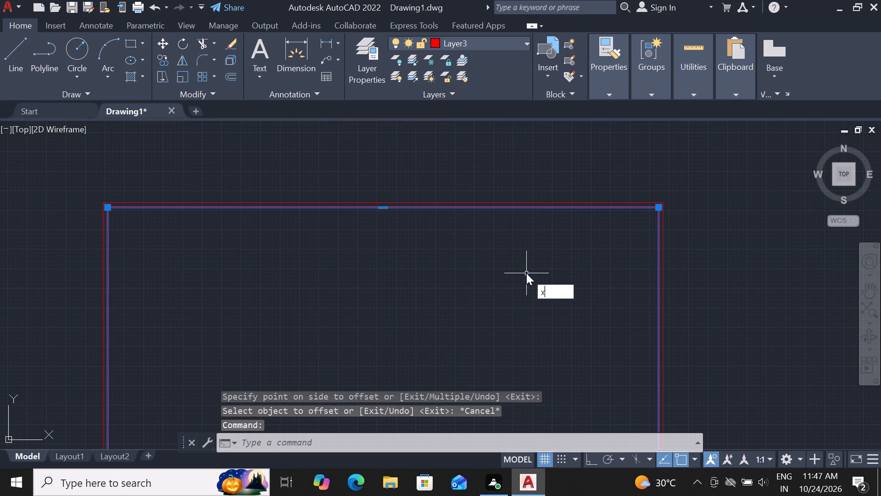
pyautogui.press('space')
pyautogui.press('space')
pyautogui.press('Escape')
# Offset the top, left and right lines of the exploded inner rectangle 2' inward.
pyautogui.click(522, 208)
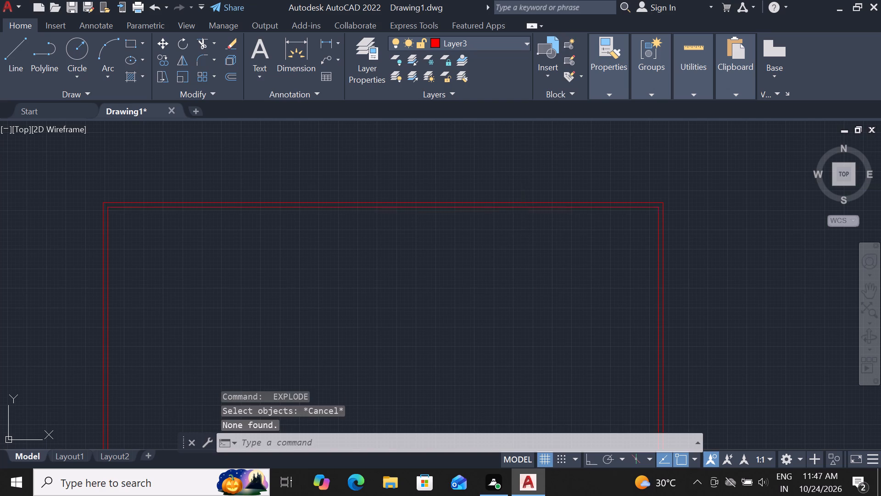
pyautogui.write("of 2'")
pyautogui.press('Return')
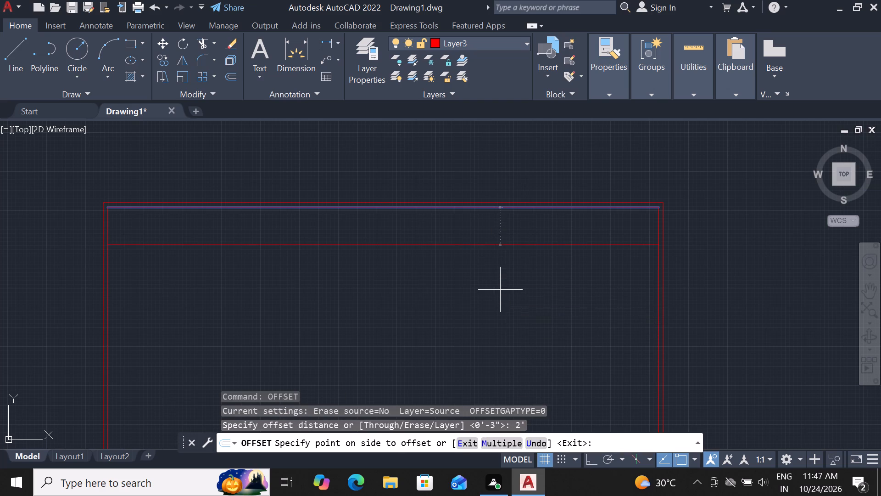
pyautogui.click(500, 290)
pyautogui.moveTo(108, 310); pyautogui.dragTo(117, 310)
pyautogui.moveTo(320, 334); pyautogui.dragTo(368, 330)
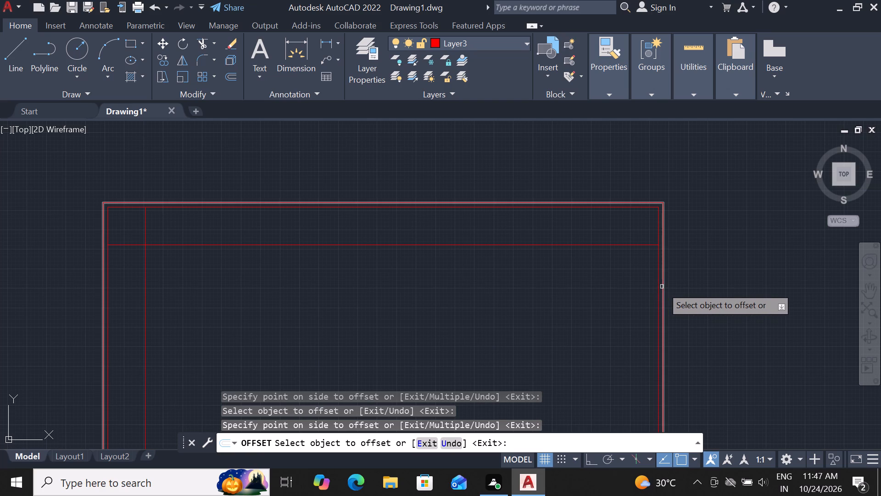
pyautogui.moveTo(660, 287); pyautogui.dragTo(650, 291)
pyautogui.click(501, 316)
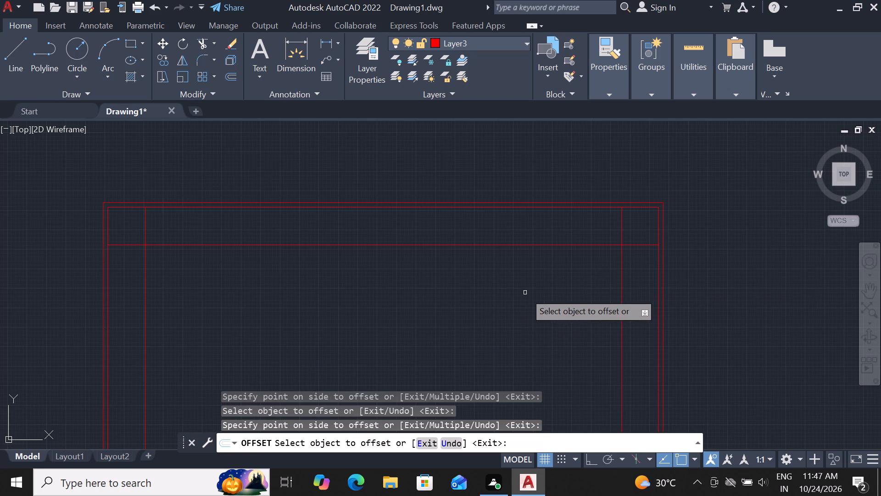
pyautogui.press('Escape')
# Trim the overlapping ends of the 2' offset lines at the plan's upper right and upper left corners.
pyautogui.write('tr')
pyautogui.press('space')
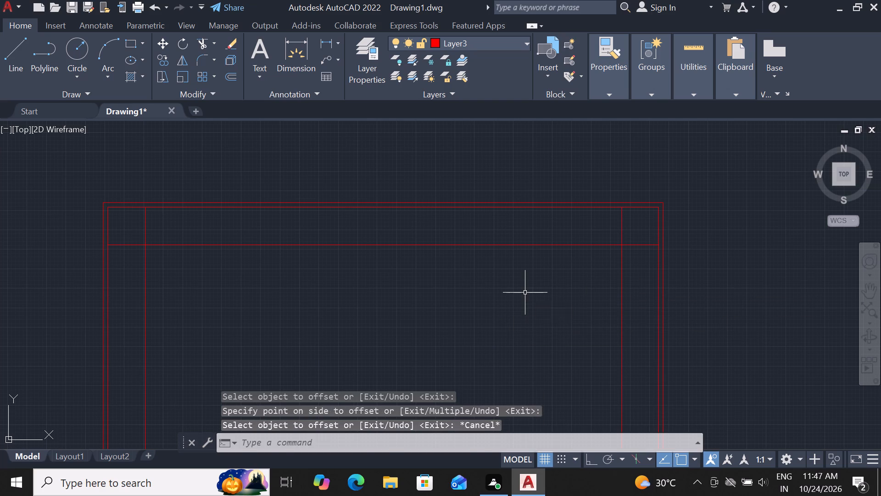
pyautogui.press('space')
pyautogui.click(613, 225)
pyautogui.click(641, 258)
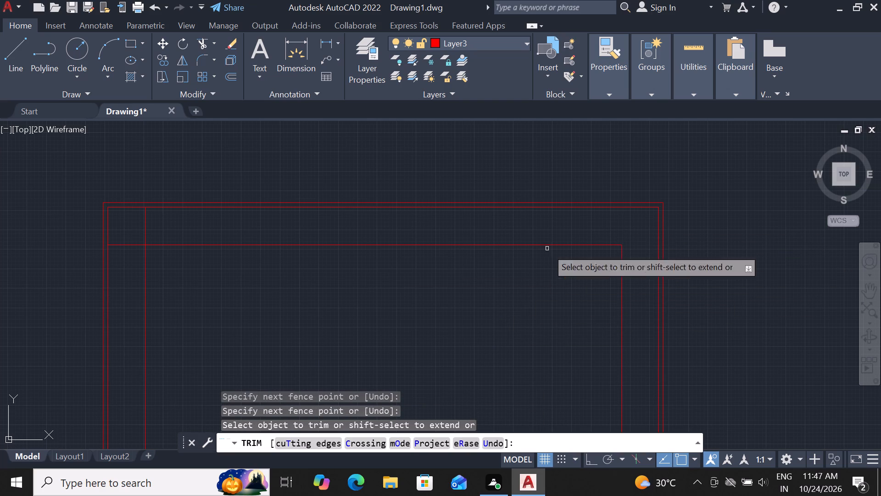
pyautogui.click(152, 226)
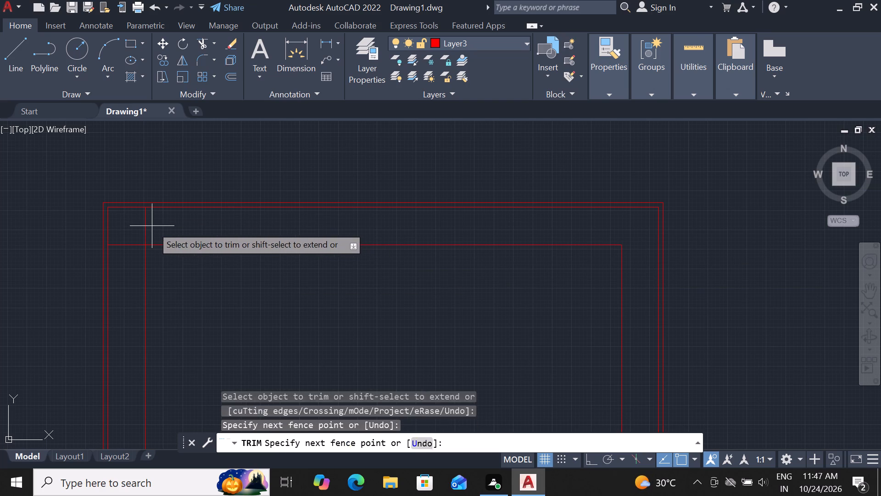
pyautogui.click(131, 262)
pyautogui.press('Escape')
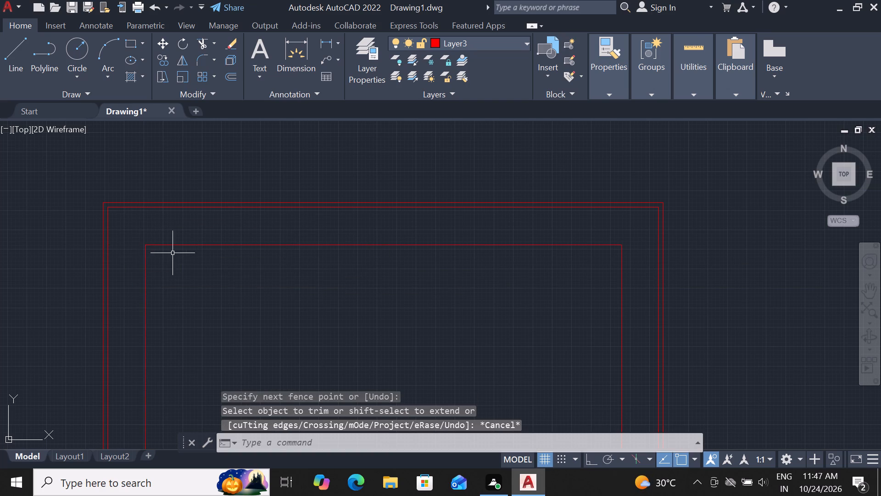
# Offset the trimmed top, left and right lines 9" inward to form the building walls.
pyautogui.scroll(-1, 173, 253)
pyautogui.scroll(1, 232, 259)
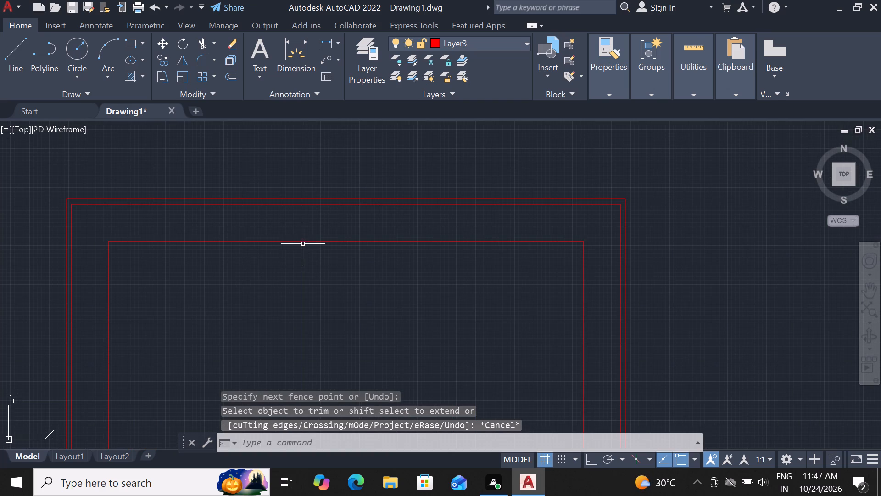
pyautogui.click(303, 244)
pyautogui.click(309, 241)
pyautogui.click(309, 241)
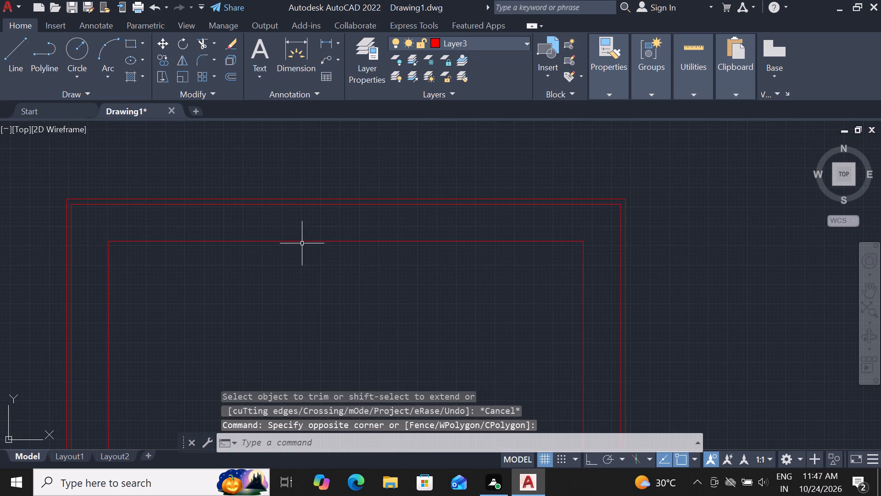
pyautogui.click(303, 243)
pyautogui.write('of 9"')
pyautogui.press('Return')
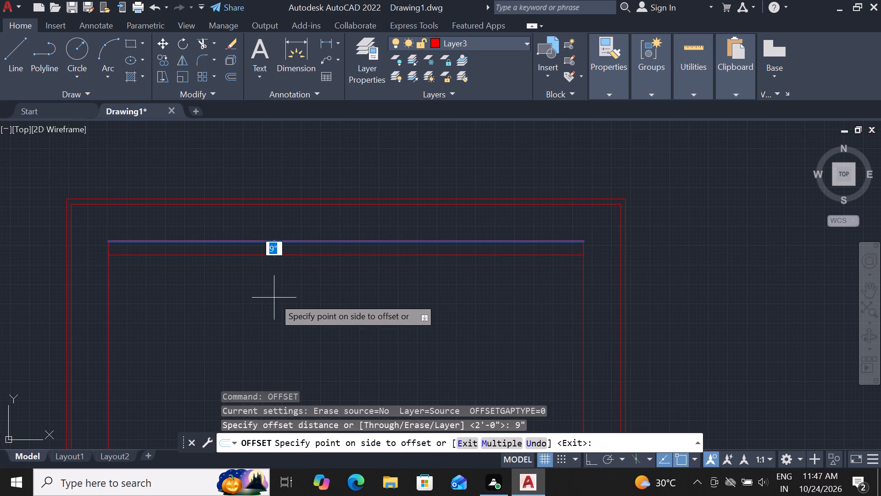
pyautogui.click(274, 298)
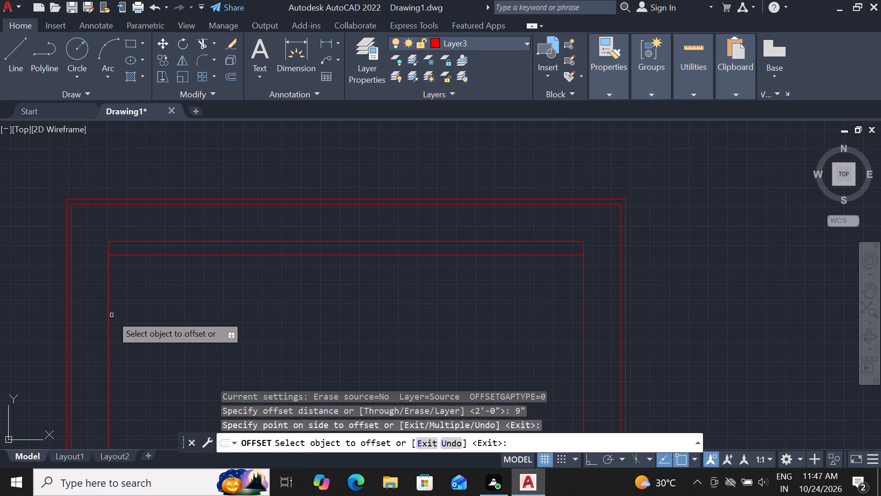
pyautogui.moveTo(110, 321); pyautogui.dragTo(118, 319)
pyautogui.moveTo(254, 324); pyautogui.dragTo(361, 324)
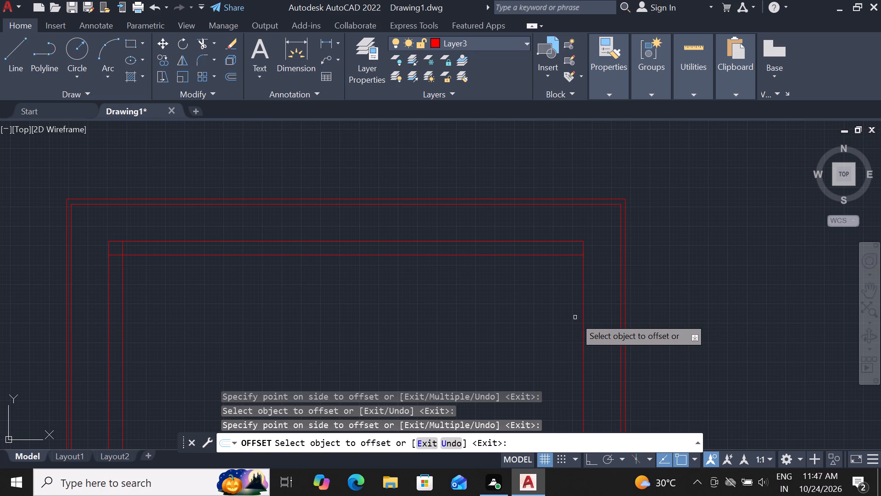
pyautogui.click(582, 317)
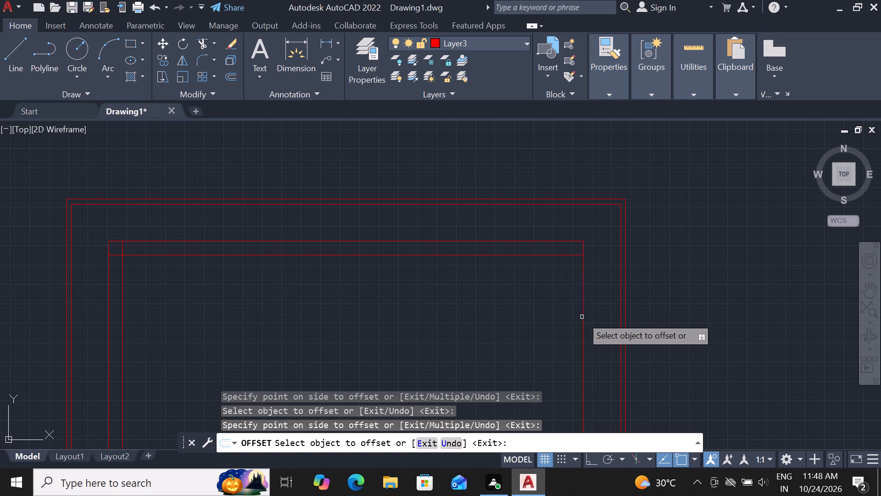
pyautogui.click(463, 330)
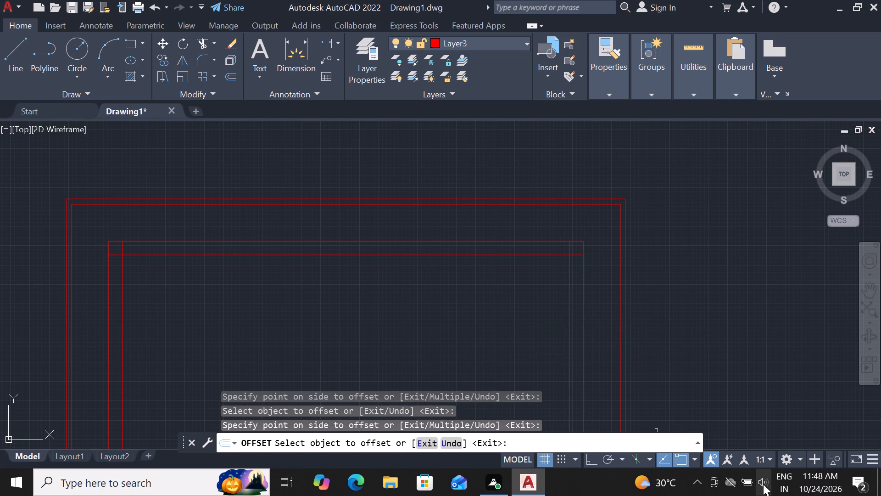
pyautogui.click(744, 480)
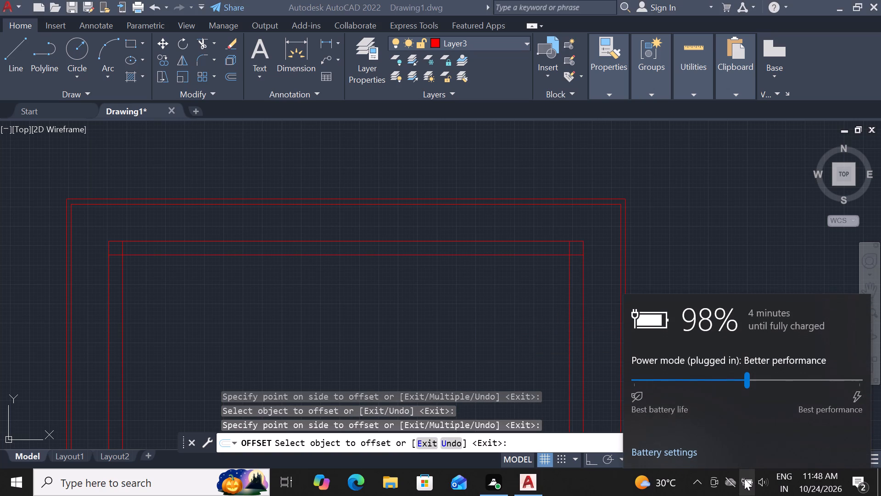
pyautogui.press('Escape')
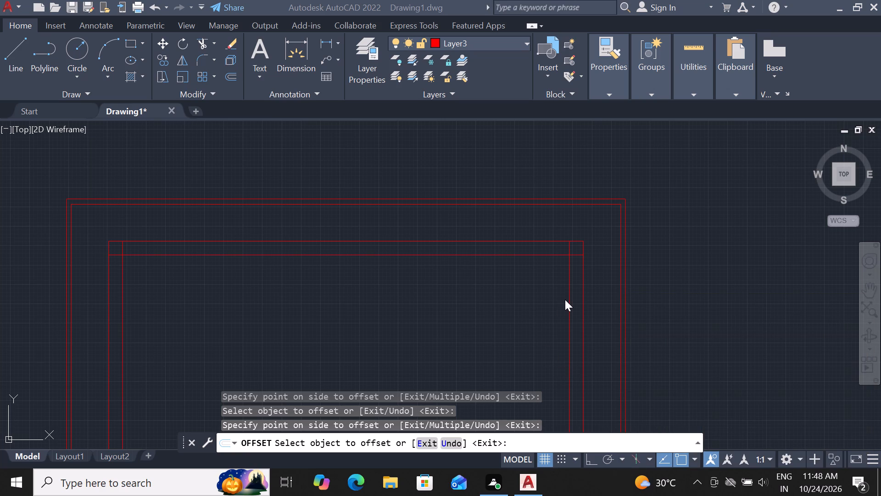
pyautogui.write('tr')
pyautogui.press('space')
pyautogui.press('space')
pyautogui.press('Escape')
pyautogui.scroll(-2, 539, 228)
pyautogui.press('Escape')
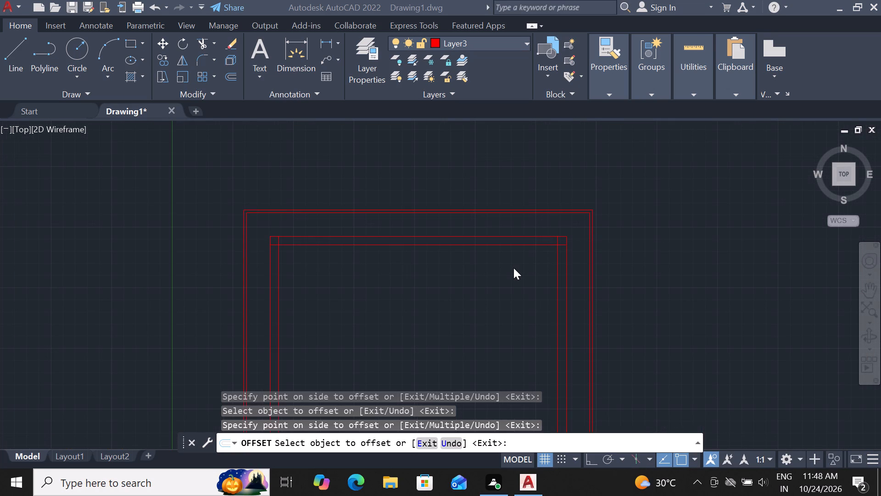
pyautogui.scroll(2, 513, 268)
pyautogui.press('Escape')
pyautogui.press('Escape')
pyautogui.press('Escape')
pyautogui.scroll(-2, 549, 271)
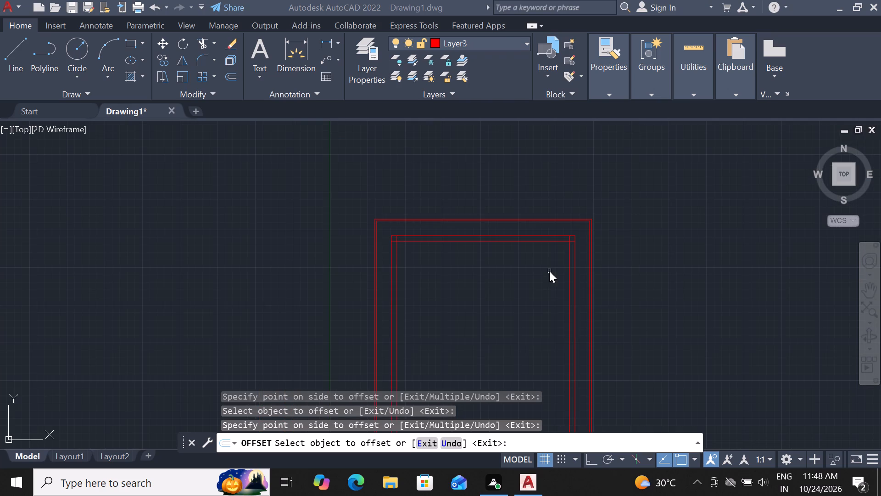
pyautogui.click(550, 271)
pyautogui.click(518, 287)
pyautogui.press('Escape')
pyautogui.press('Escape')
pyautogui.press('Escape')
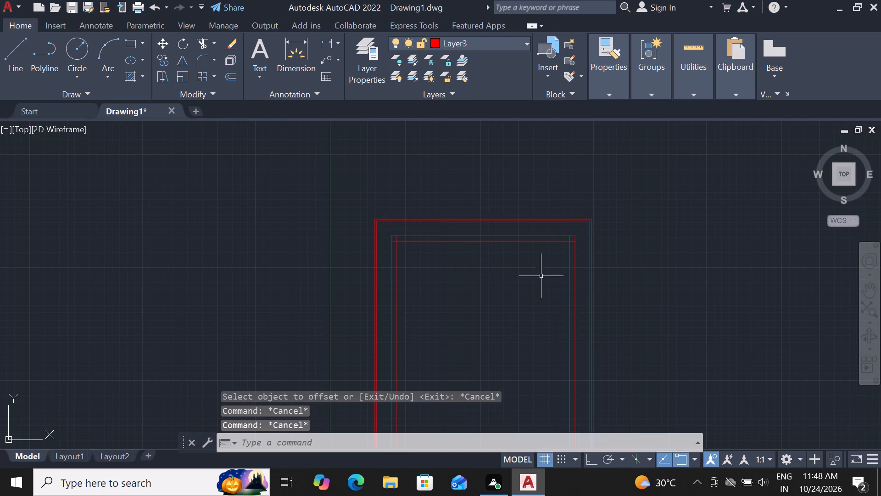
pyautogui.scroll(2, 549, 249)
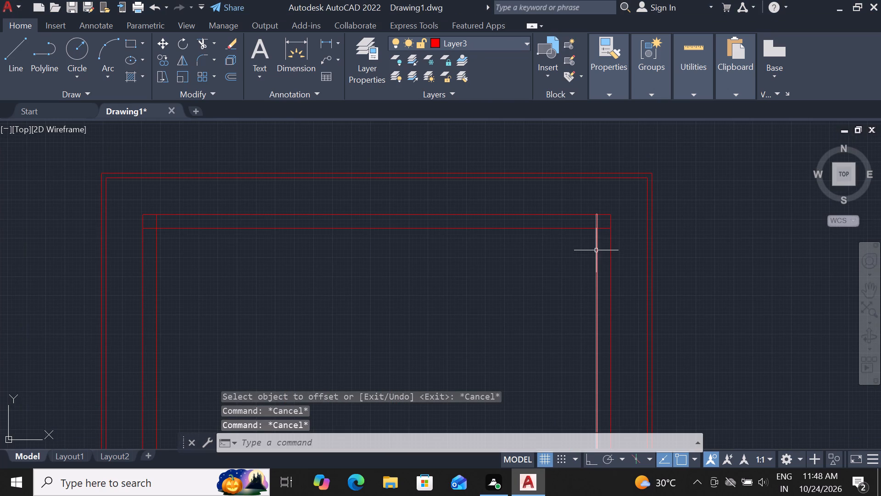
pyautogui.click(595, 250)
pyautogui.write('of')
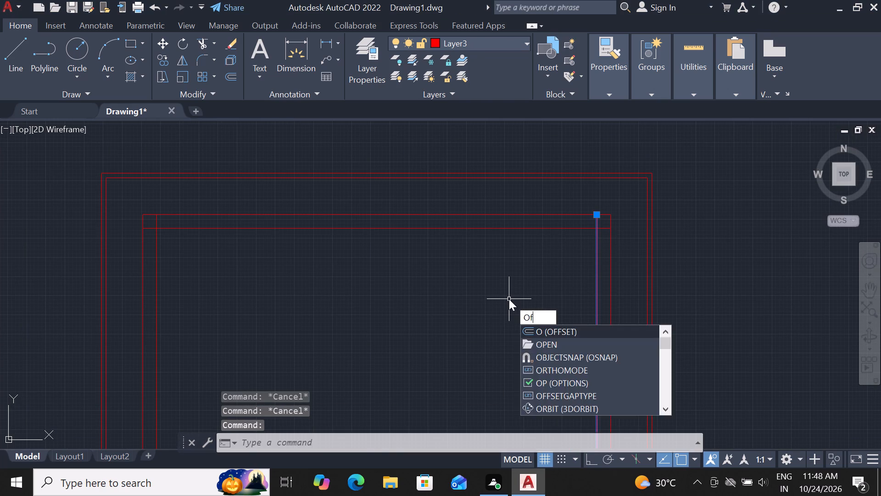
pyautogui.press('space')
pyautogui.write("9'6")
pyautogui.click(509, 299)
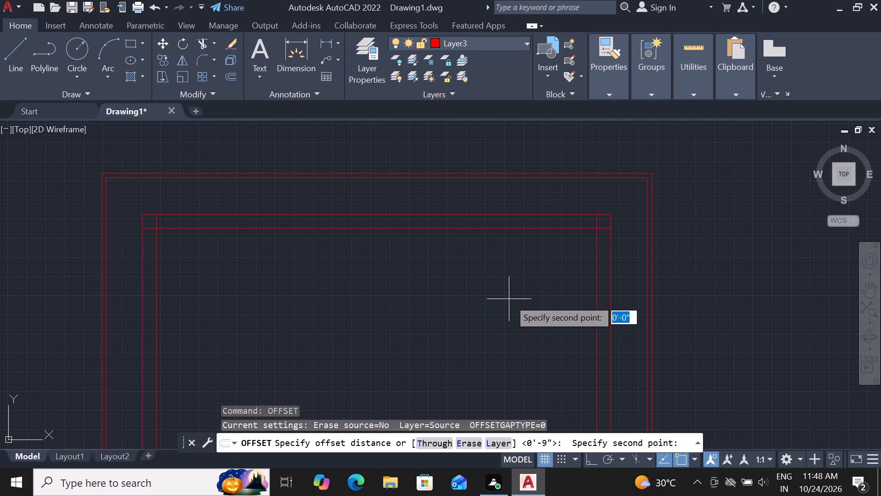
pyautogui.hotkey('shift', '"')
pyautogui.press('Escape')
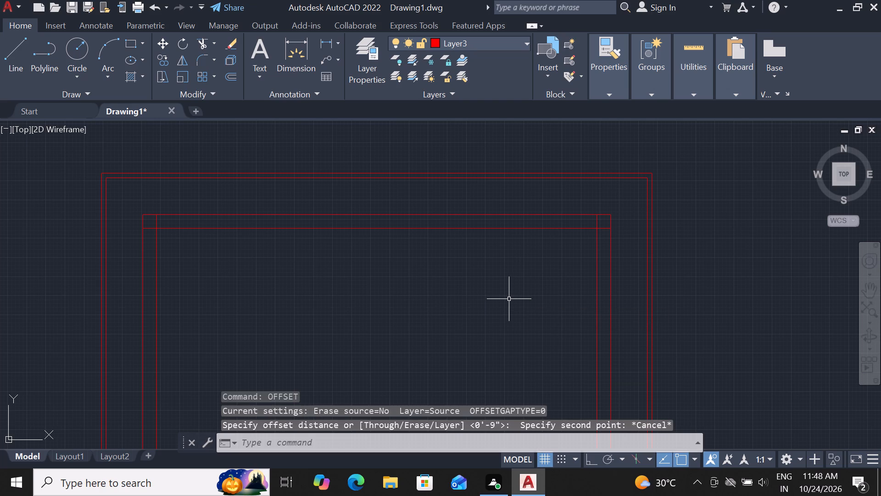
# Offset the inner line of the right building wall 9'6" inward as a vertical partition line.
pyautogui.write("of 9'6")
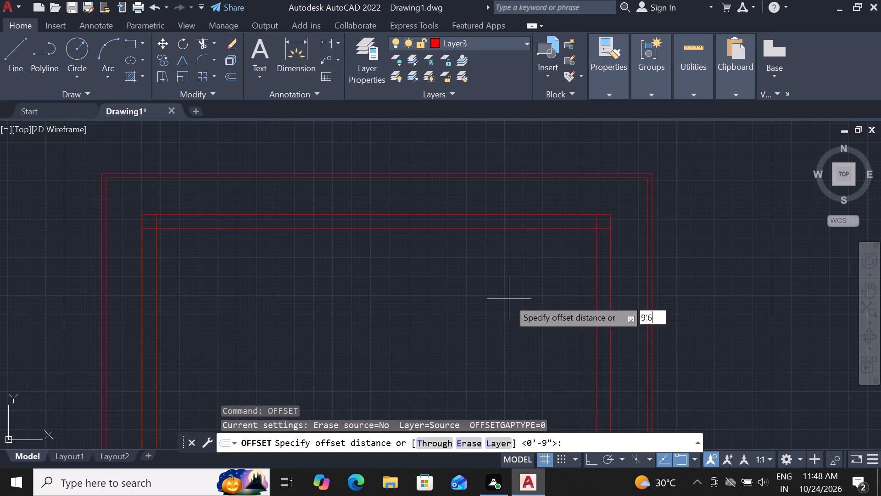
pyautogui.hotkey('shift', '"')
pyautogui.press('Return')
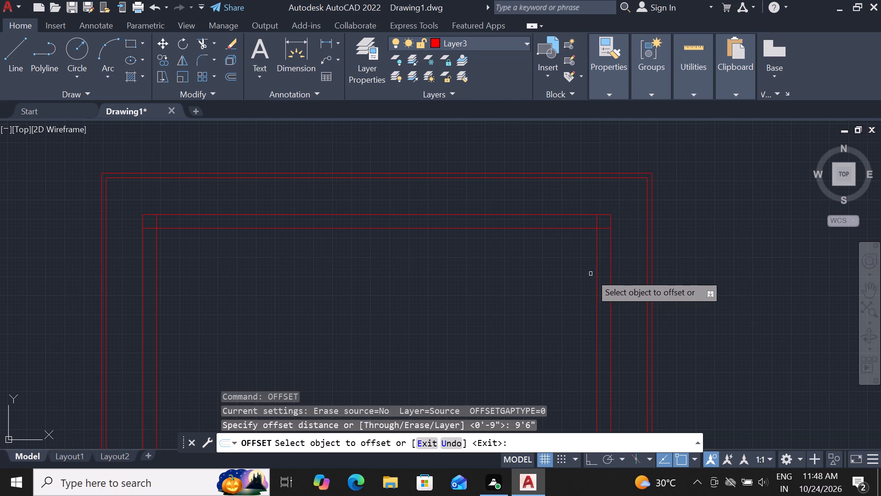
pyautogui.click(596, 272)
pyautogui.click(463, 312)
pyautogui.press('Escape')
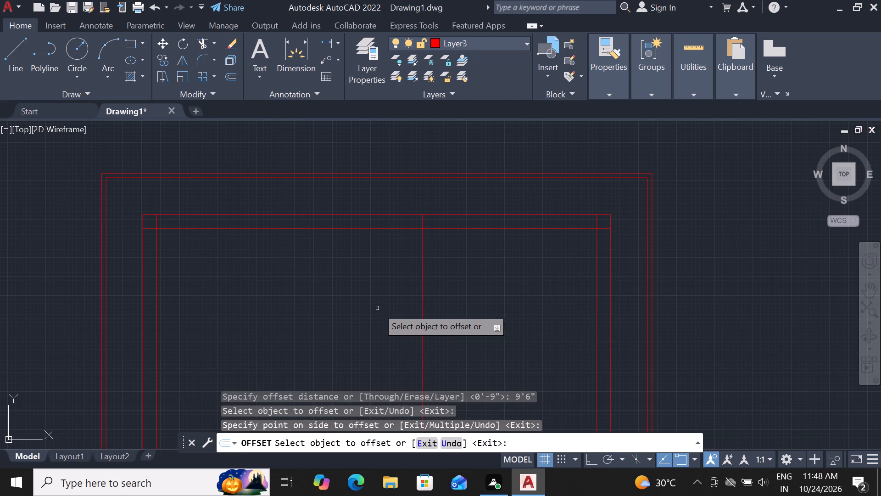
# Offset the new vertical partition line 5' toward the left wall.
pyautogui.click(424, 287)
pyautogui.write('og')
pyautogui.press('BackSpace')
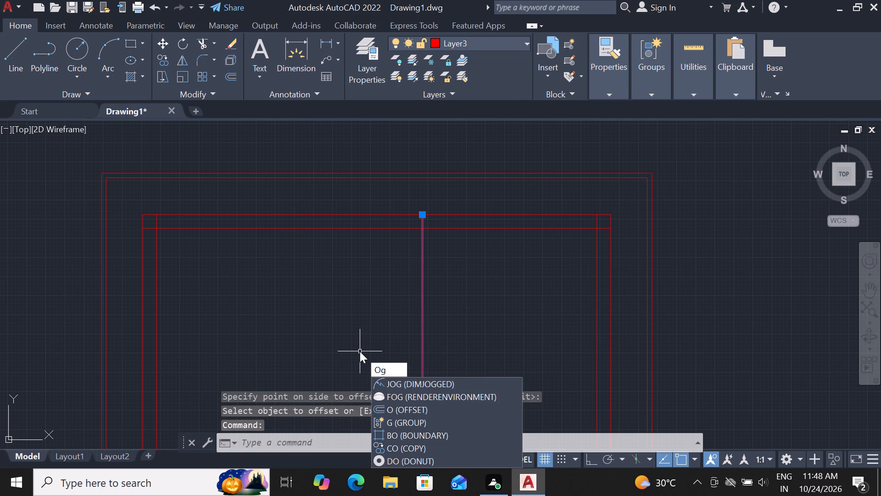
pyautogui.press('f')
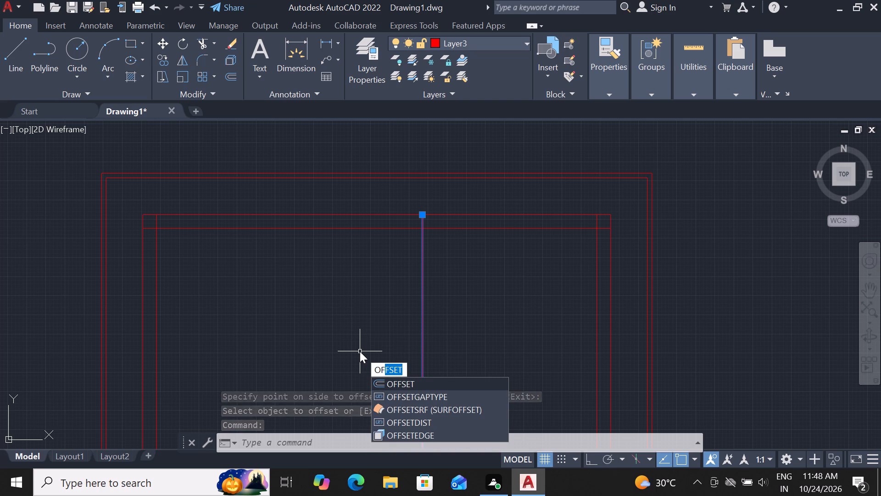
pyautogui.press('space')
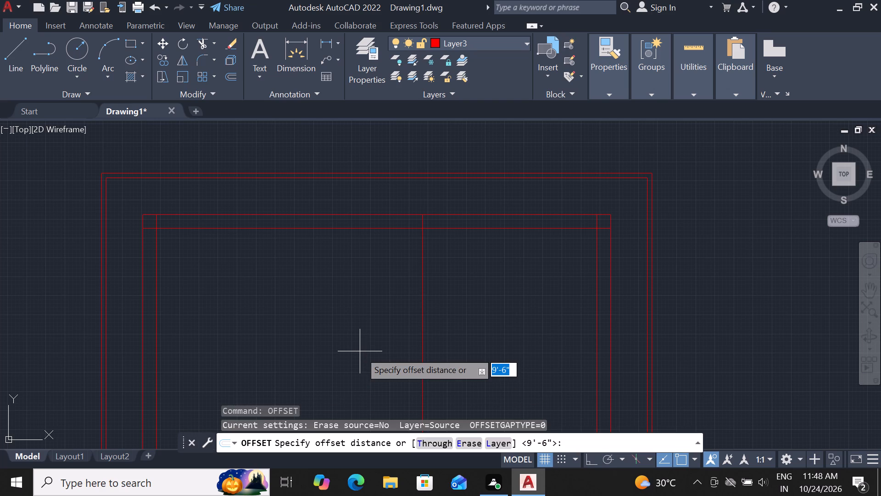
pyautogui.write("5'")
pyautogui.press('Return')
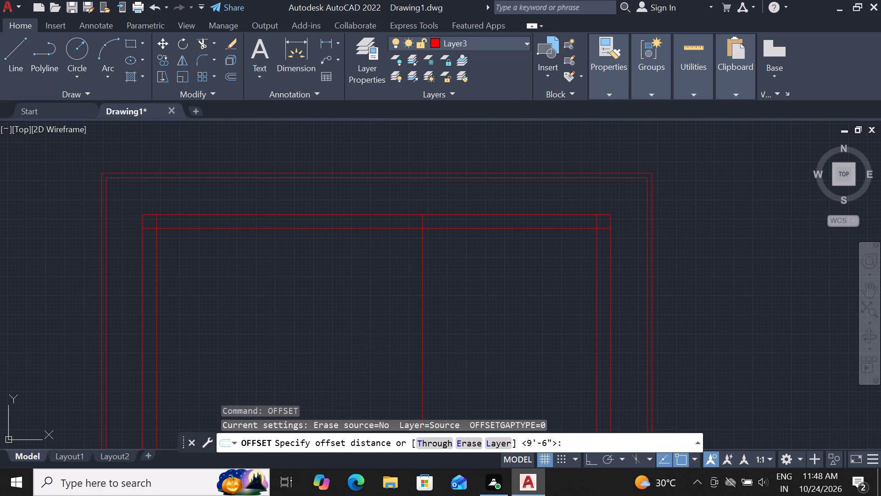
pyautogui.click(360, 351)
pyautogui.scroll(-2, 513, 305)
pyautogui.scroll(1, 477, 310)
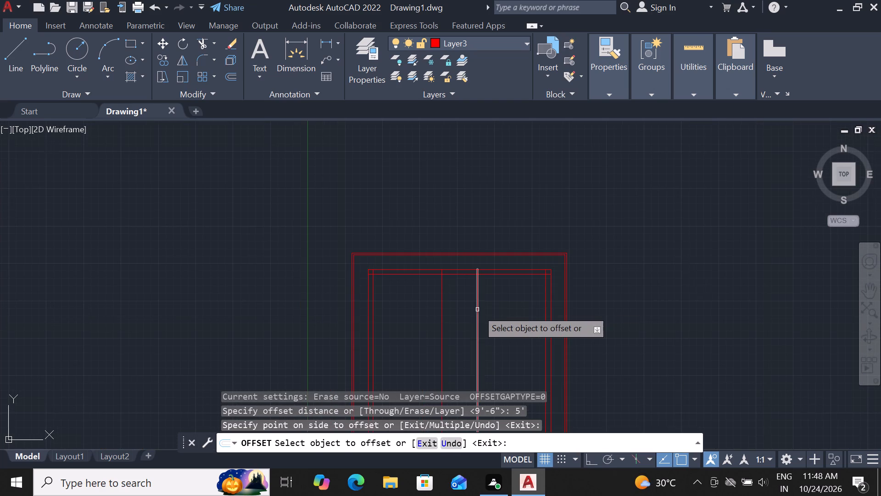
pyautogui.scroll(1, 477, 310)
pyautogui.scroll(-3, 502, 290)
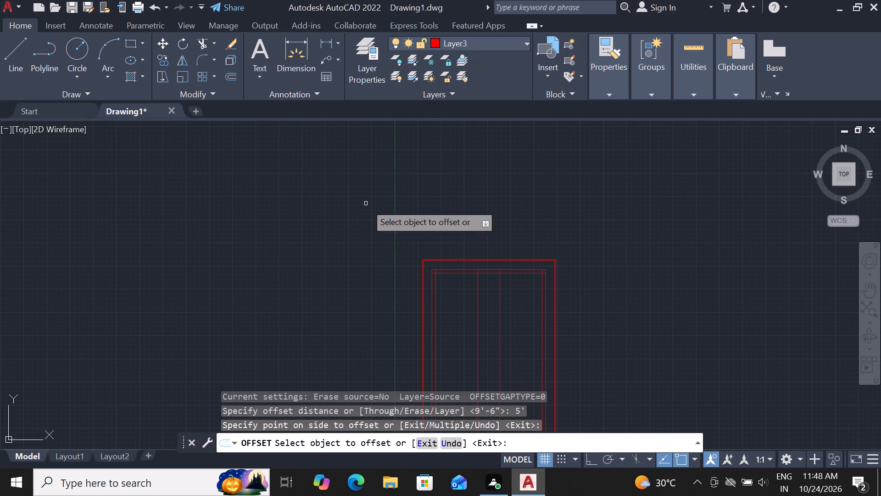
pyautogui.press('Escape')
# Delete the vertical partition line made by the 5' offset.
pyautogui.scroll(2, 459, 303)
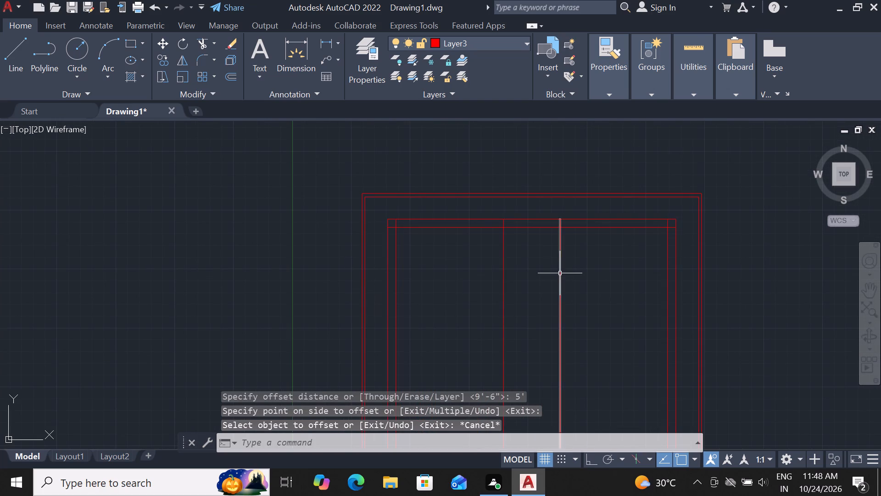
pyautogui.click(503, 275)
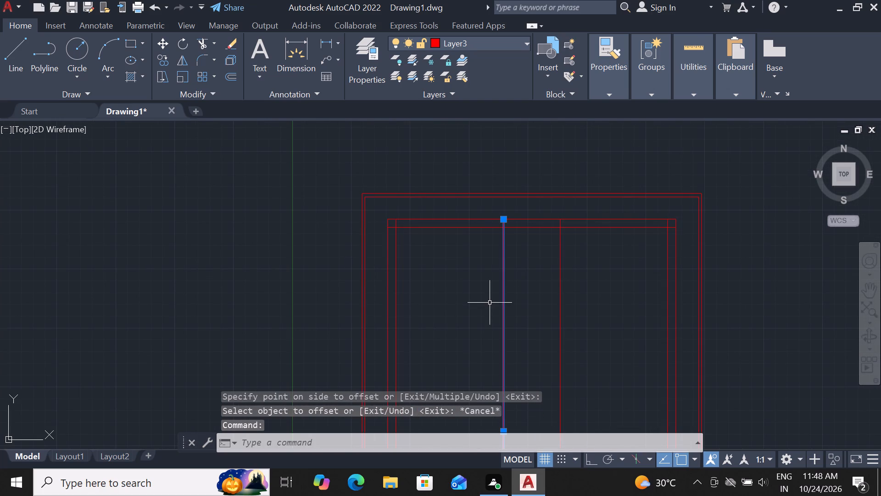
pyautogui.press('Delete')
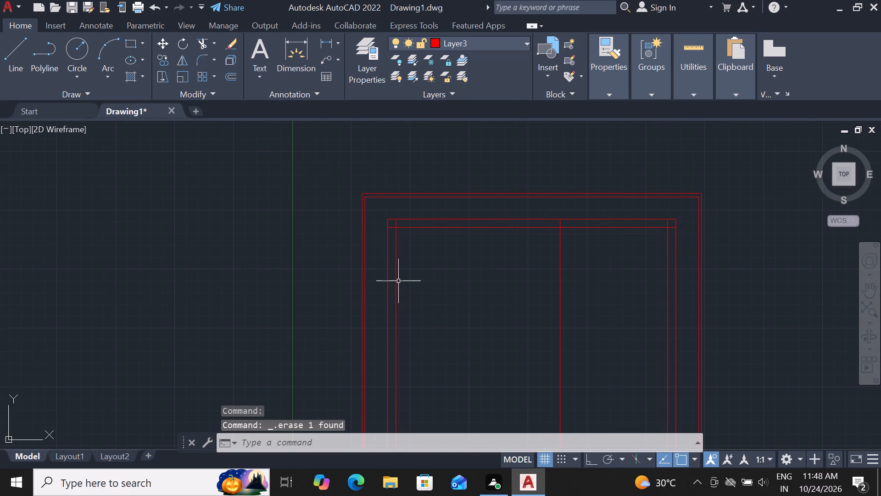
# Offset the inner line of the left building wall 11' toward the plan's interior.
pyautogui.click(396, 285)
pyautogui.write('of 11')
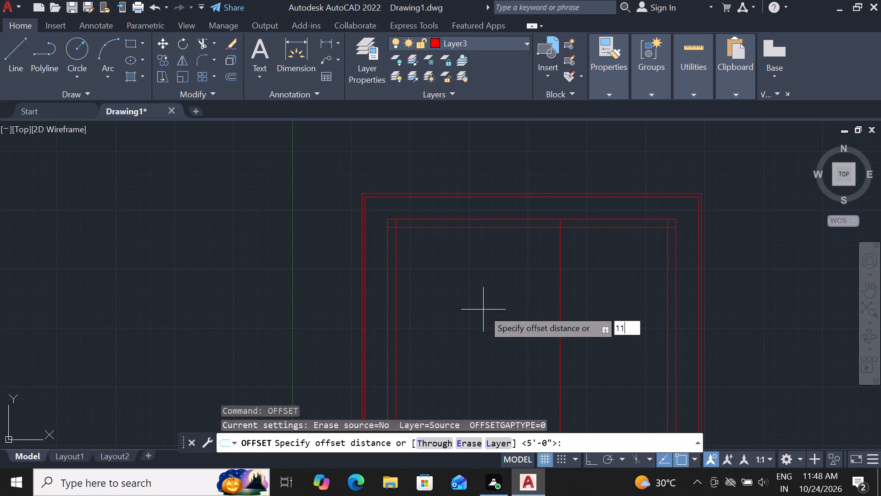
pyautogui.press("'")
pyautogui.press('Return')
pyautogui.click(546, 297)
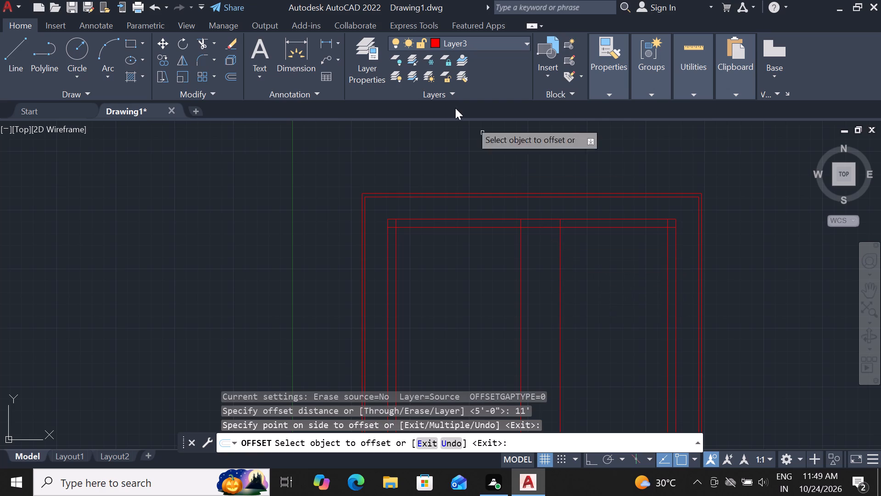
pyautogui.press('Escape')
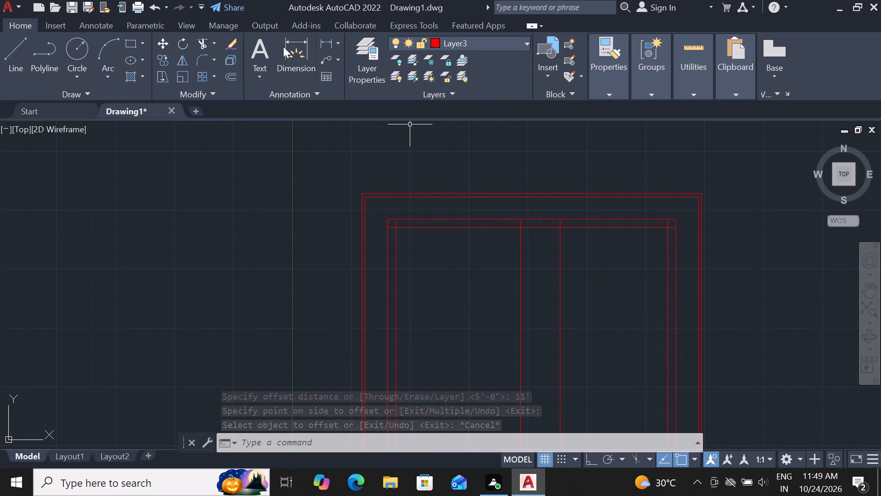
# Measure the building's overall width between the outer wall corners along the top wall with the Dimension tool.
pyautogui.click(295, 48)
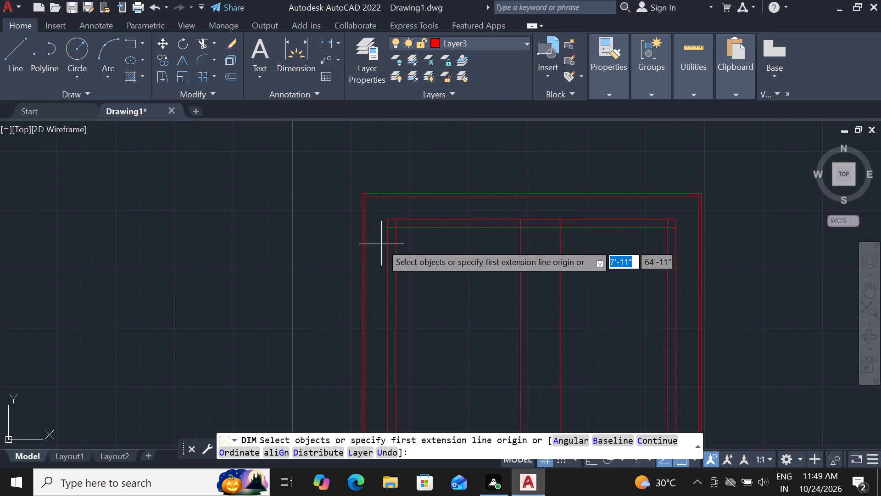
pyautogui.click(388, 217)
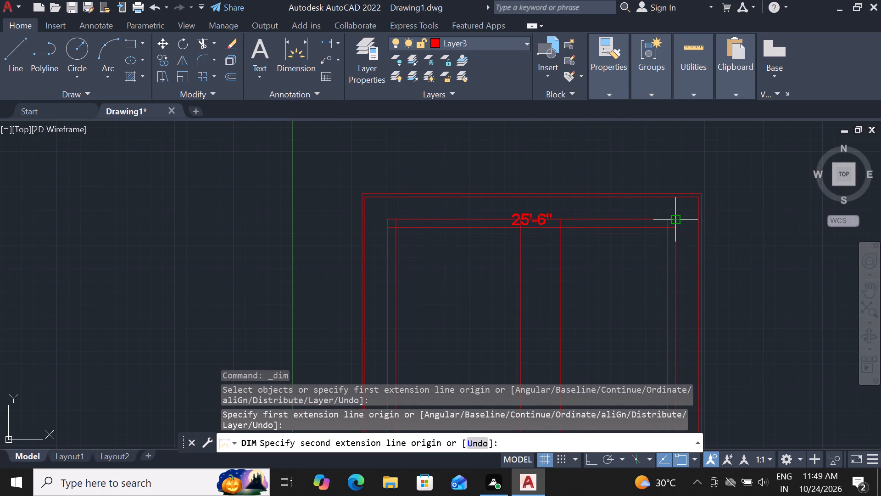
pyautogui.scroll(2, 679, 220)
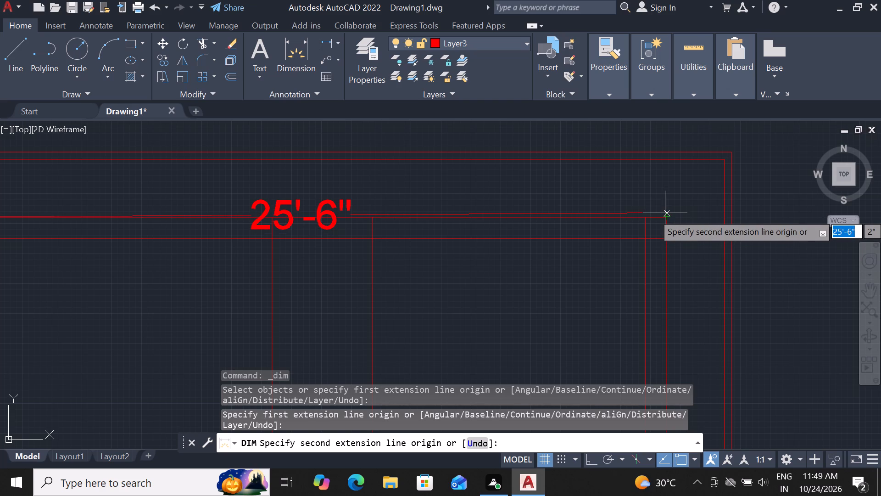
pyautogui.press('Escape')
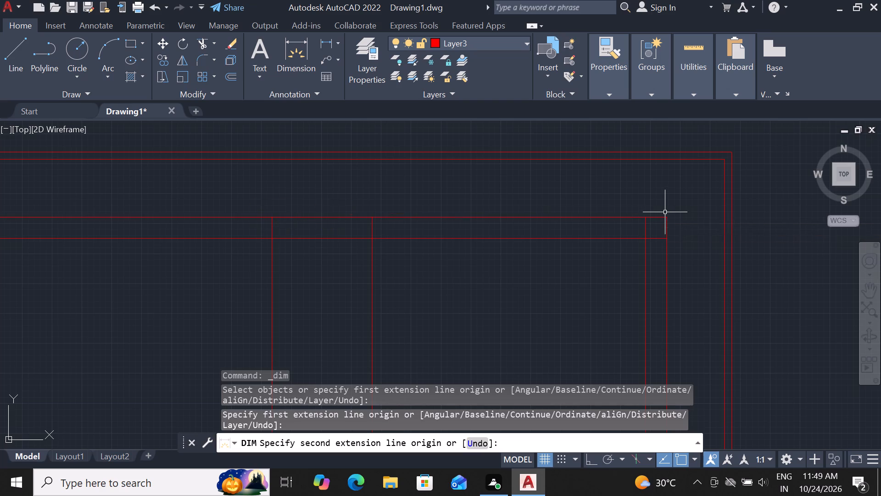
# Erase all objects in the drawing to clear the existing plan.
pyautogui.scroll(-6, 665, 212)
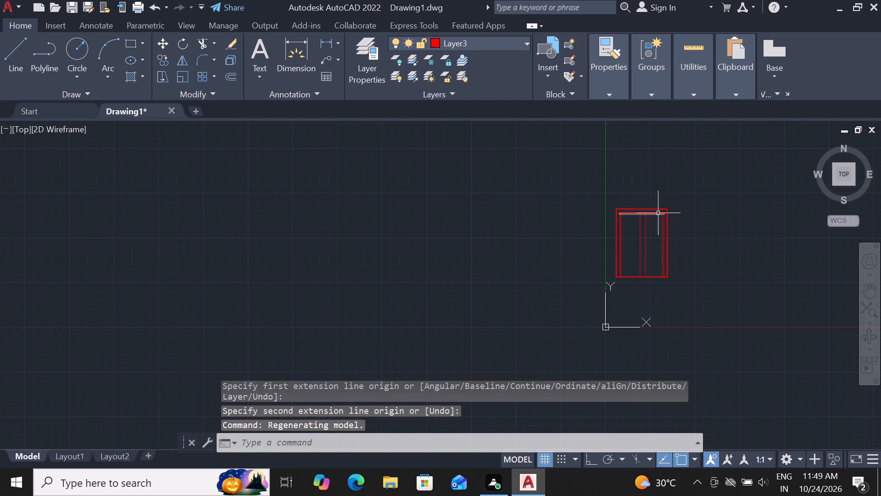
pyautogui.hotkey('ctrl', 'a')
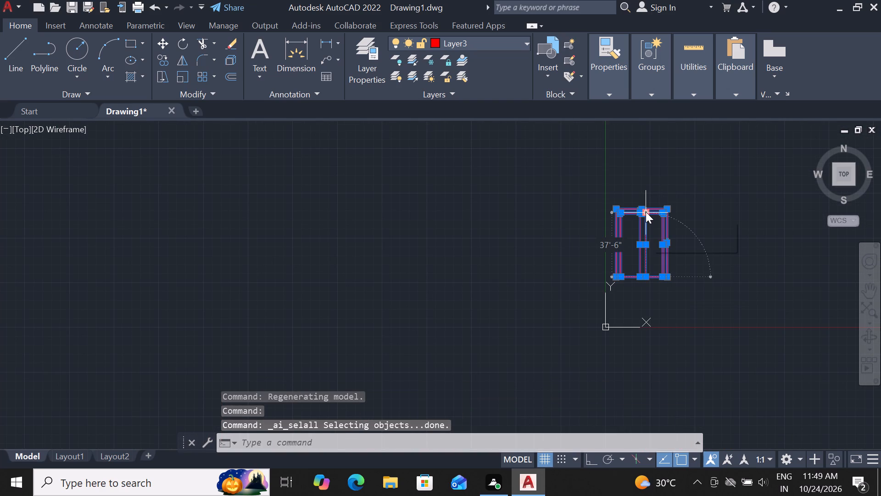
pyautogui.press('Delete')
pyautogui.press('Delete')
# Turn ortho on and draw a rectangle 26' long and 36' wide up and right from a free corner point.
pyautogui.scroll(-1, 652, 264)
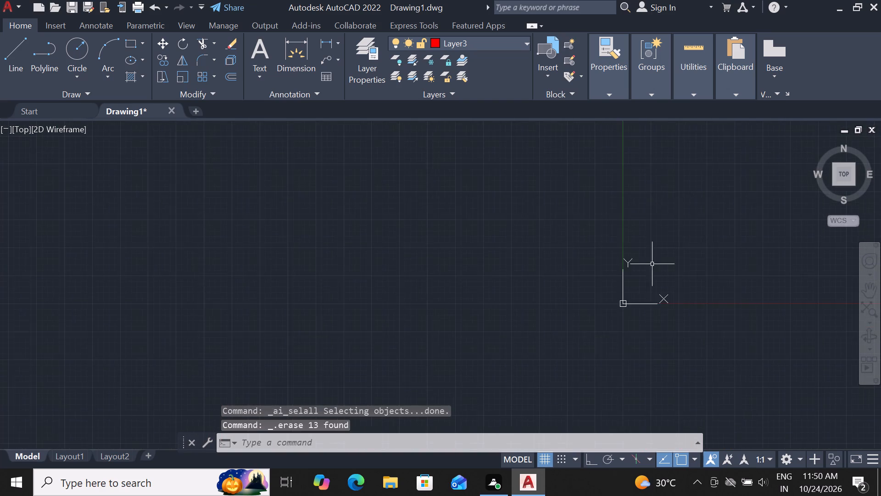
pyautogui.scroll(2, 652, 264)
pyautogui.scroll(-3, 457, 235)
pyautogui.scroll(-1, 318, 221)
pyautogui.scroll(2, 473, 181)
pyautogui.scroll(1, 470, 296)
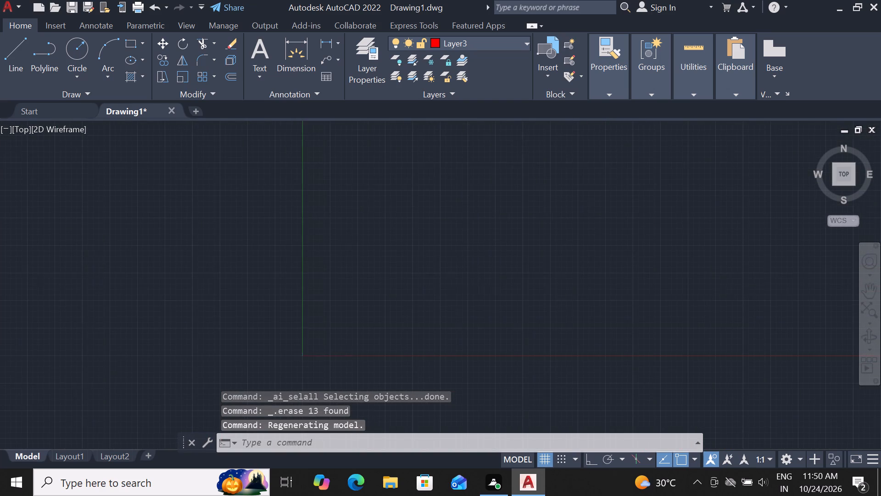
pyautogui.write('re')
pyautogui.press('c')
pyautogui.press('space')
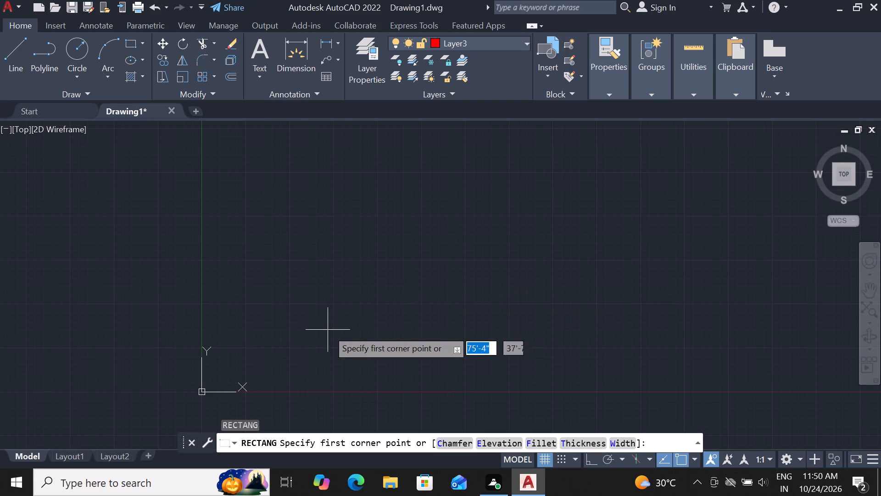
pyautogui.moveTo(327, 331); pyautogui.dragTo(390, 257)
pyautogui.press('d')
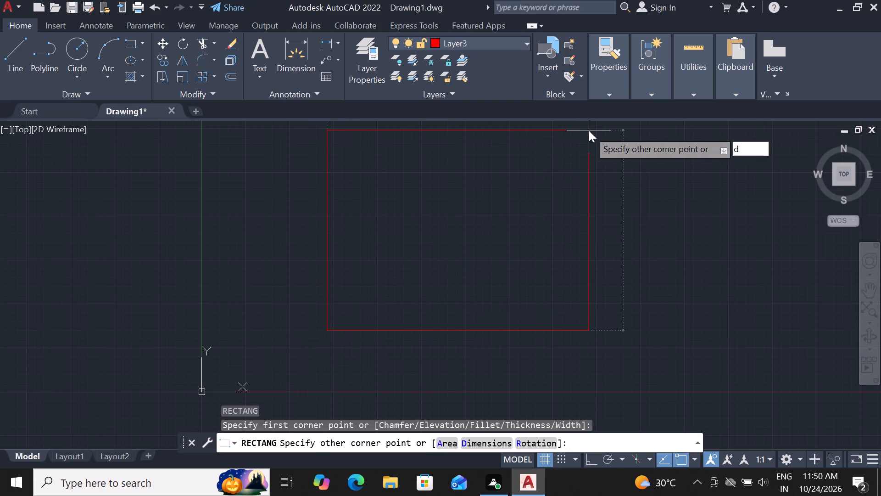
pyautogui.press('space')
pyautogui.press('F8')
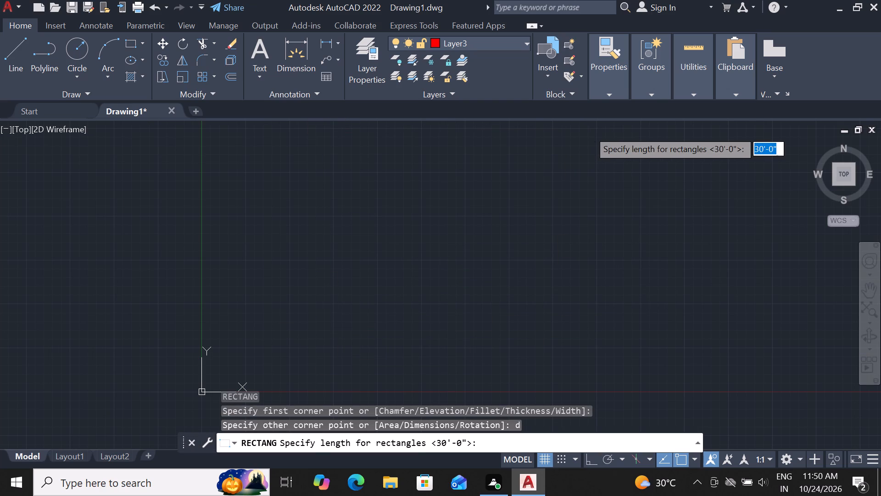
pyautogui.write("26'")
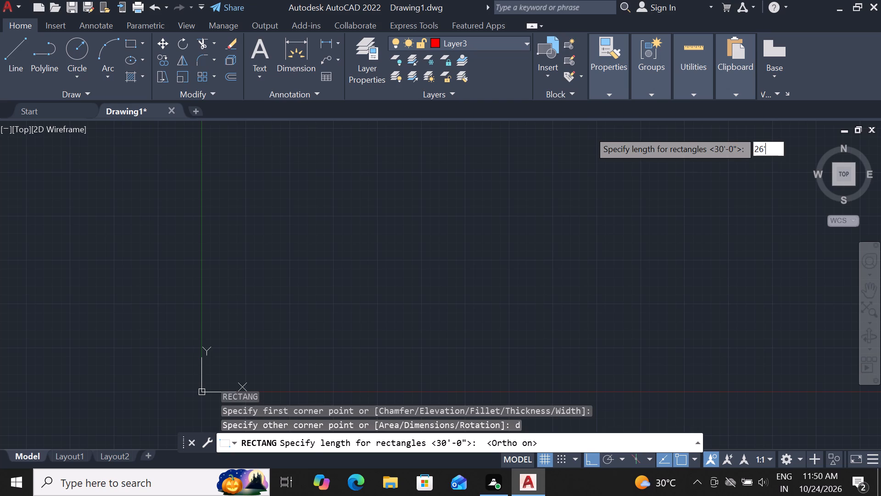
pyautogui.press('Return')
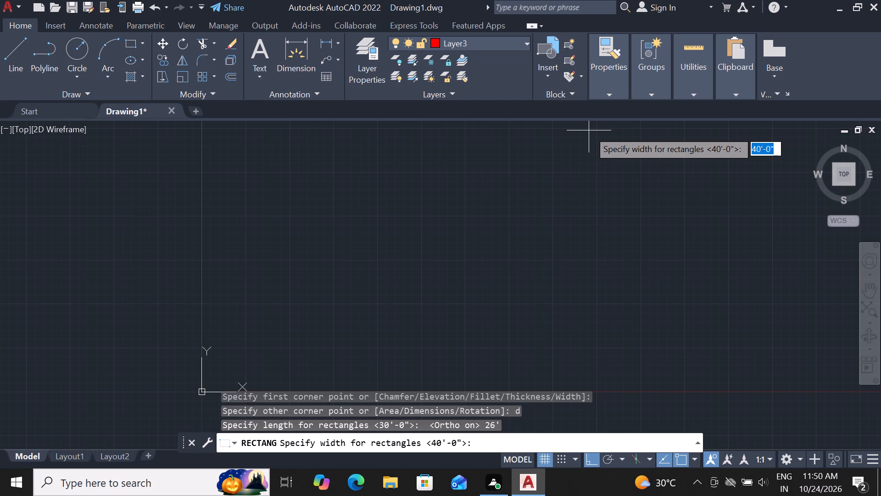
pyautogui.write("36'")
pyautogui.press('Return')
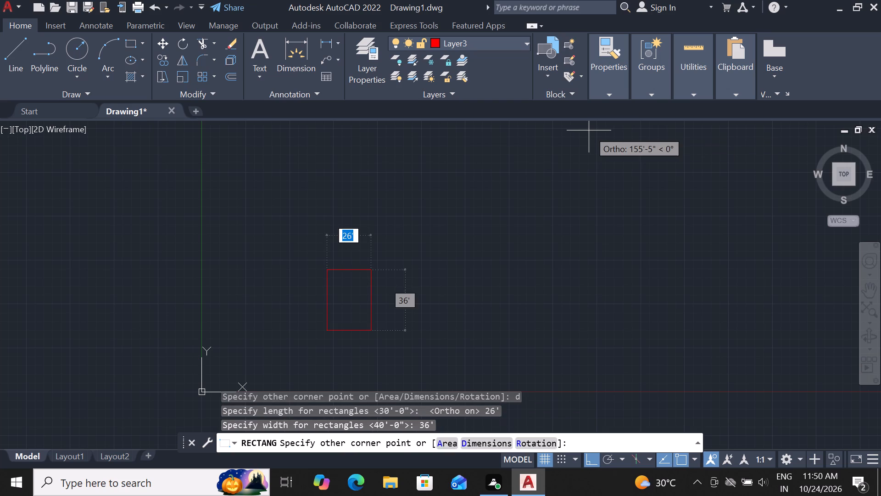
pyautogui.click(589, 130)
pyautogui.scroll(2, 348, 295)
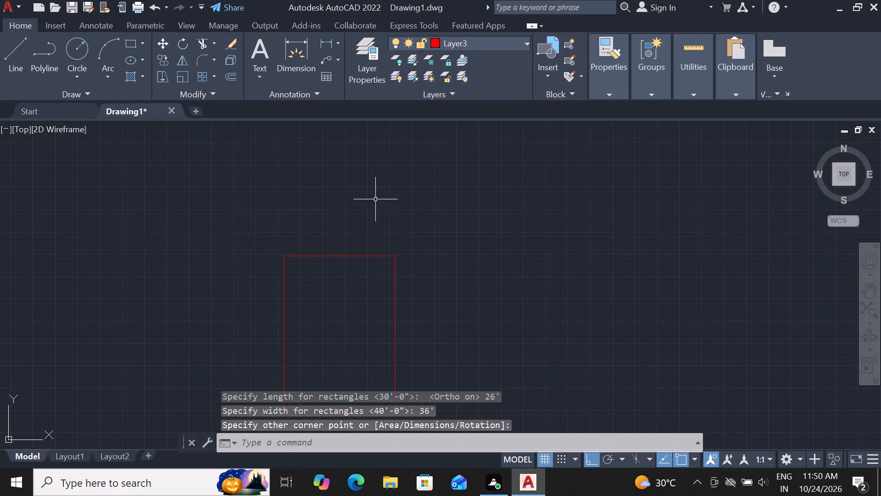
pyautogui.scroll(-2, 421, 138)
pyautogui.scroll(1, 393, 185)
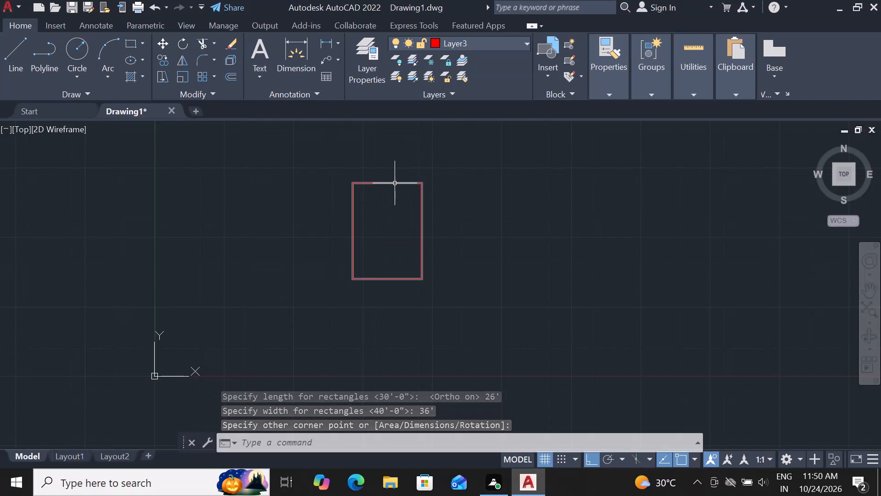
# Offset the 26' by 36' rectangle 2' outward.
pyautogui.click(395, 183)
pyautogui.write('of')
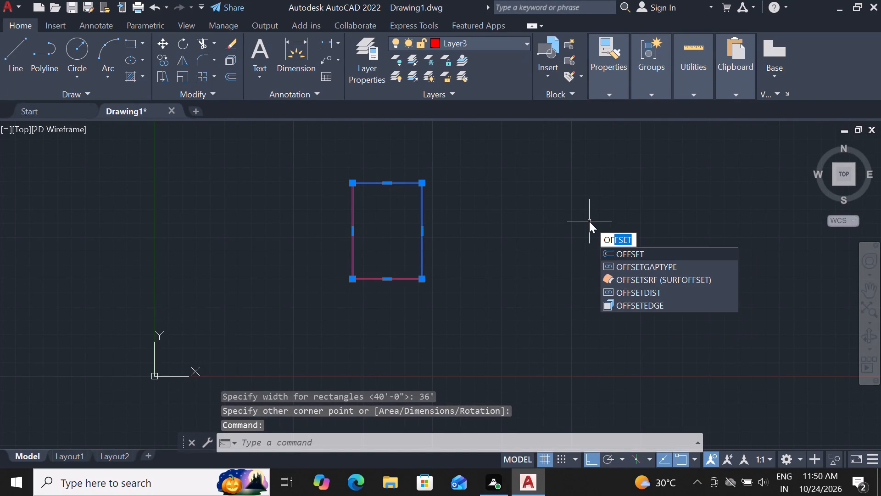
pyautogui.press('space')
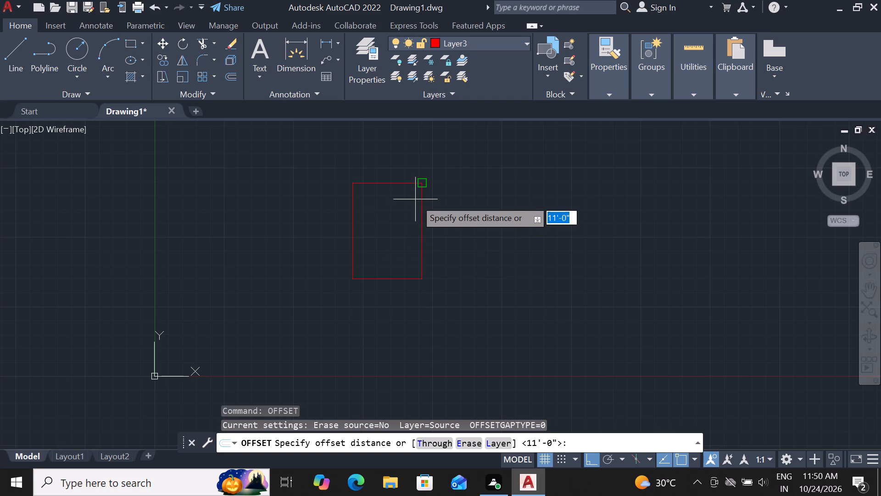
pyautogui.press('2')
pyautogui.press("'")
pyautogui.press('Return')
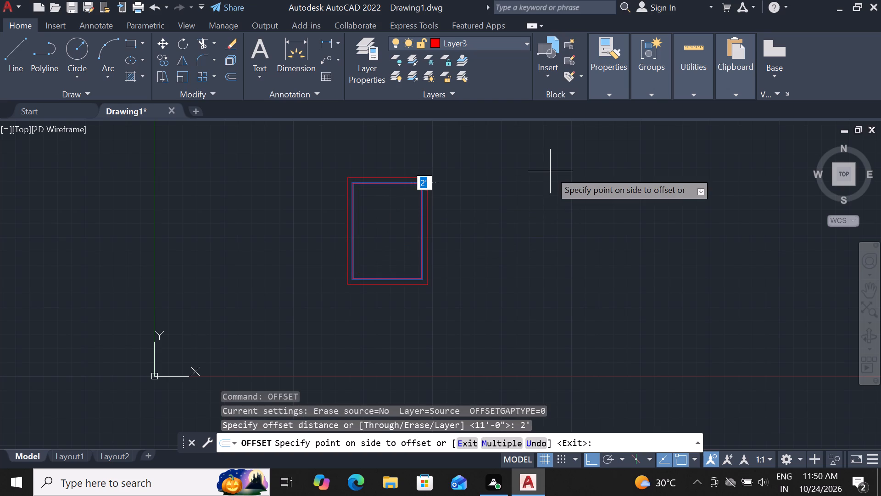
pyautogui.click(550, 171)
pyautogui.scroll(2, 415, 193)
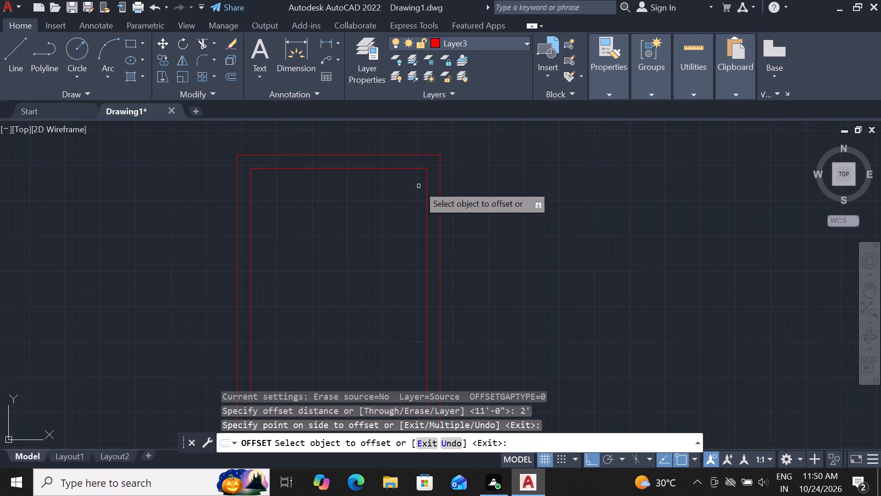
pyautogui.press('Escape')
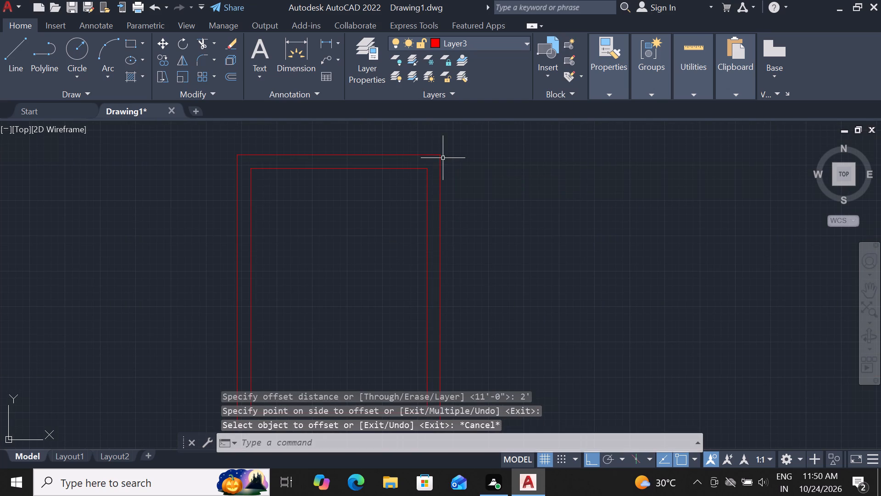
# Offset the outer rectangle 3" outward to form the double line of the boundary.
pyautogui.scroll(1, 443, 158)
pyautogui.click(438, 165)
pyautogui.write('of')
pyautogui.press('space')
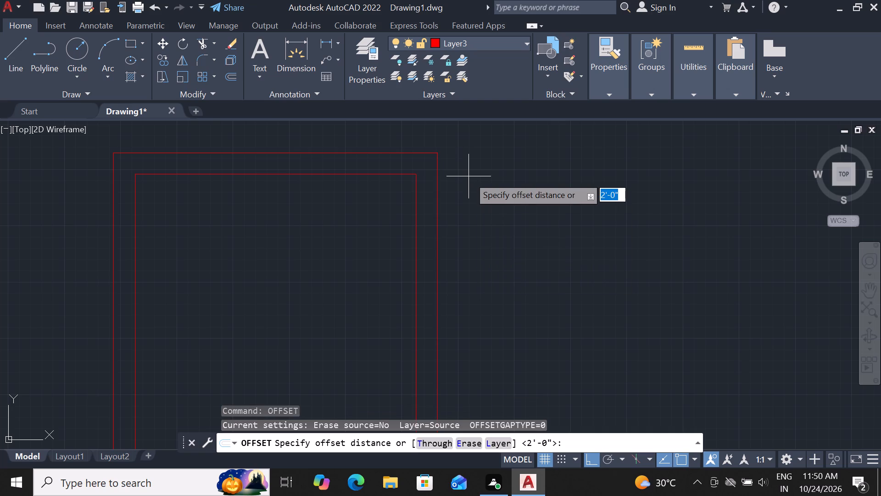
pyautogui.press('3')
pyautogui.hotkey('shift', '"')
pyautogui.press('Return')
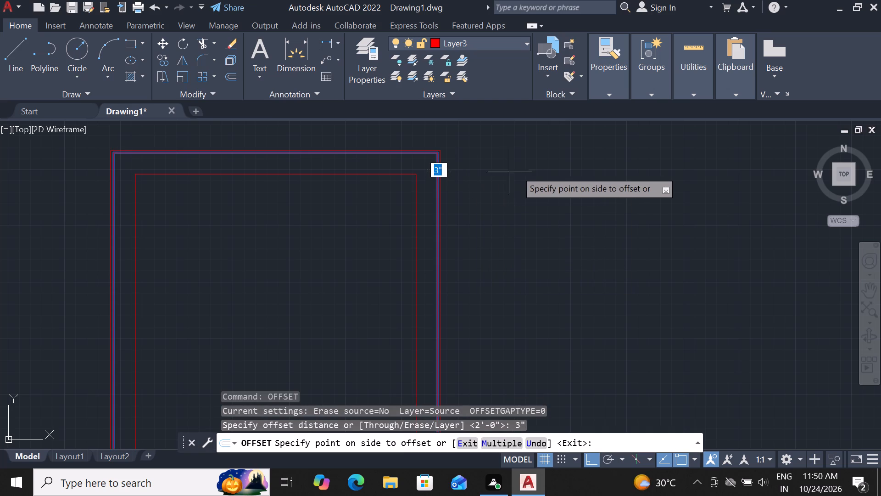
pyautogui.click(529, 168)
pyautogui.press('Escape')
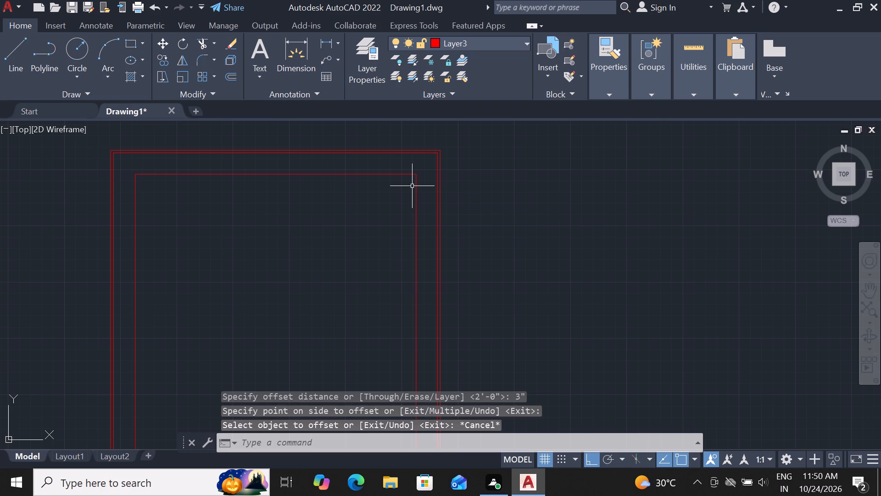
# Offset the original 26' by 36' rectangle 9" inward to form the building's outer wall thickness.
pyautogui.click(413, 175)
pyautogui.press('o')
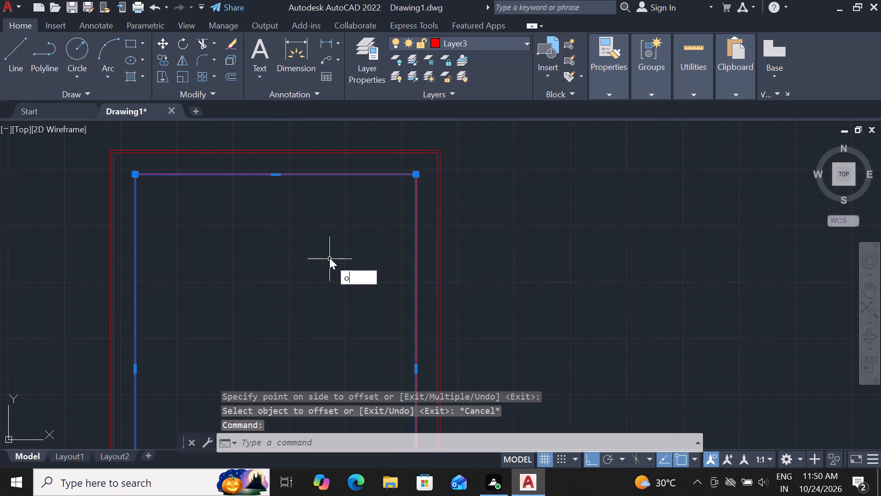
pyautogui.write('f 9"')
pyautogui.press('Return')
pyautogui.moveTo(325, 275); pyautogui.dragTo(325, 267)
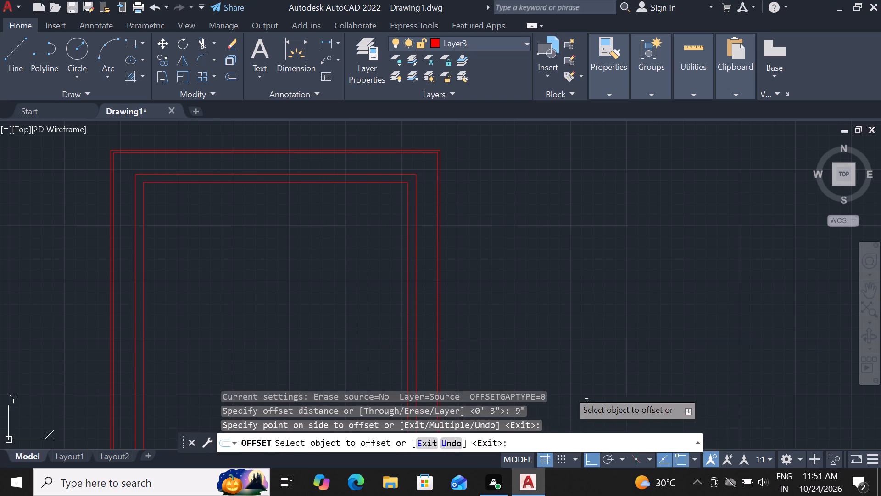
pyautogui.scroll(-1, 582, 283)
pyautogui.scroll(-1, 541, 224)
pyautogui.scroll(1, 500, 289)
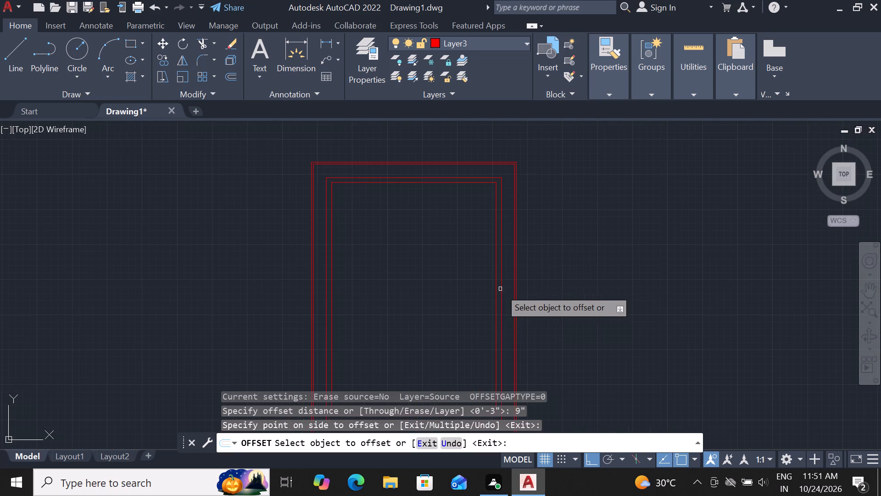
pyautogui.scroll(1, 487, 212)
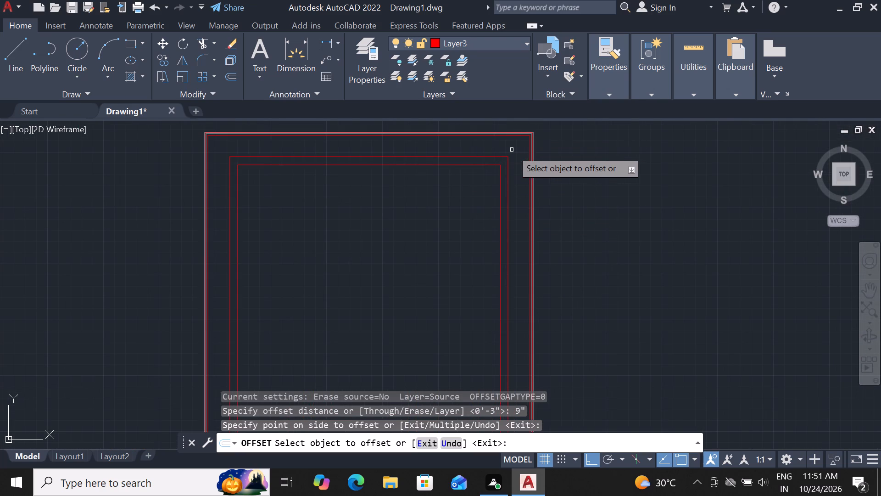
pyautogui.scroll(-2, 512, 150)
pyautogui.scroll(1, 469, 282)
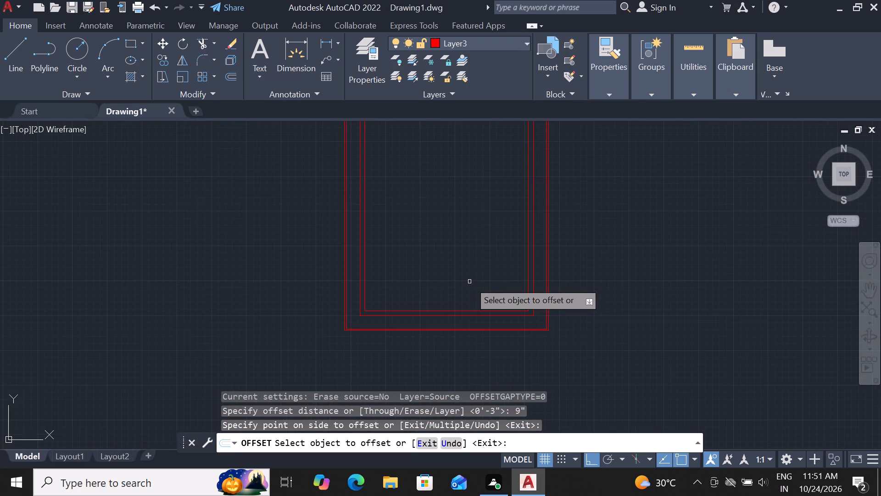
pyautogui.press('Escape')
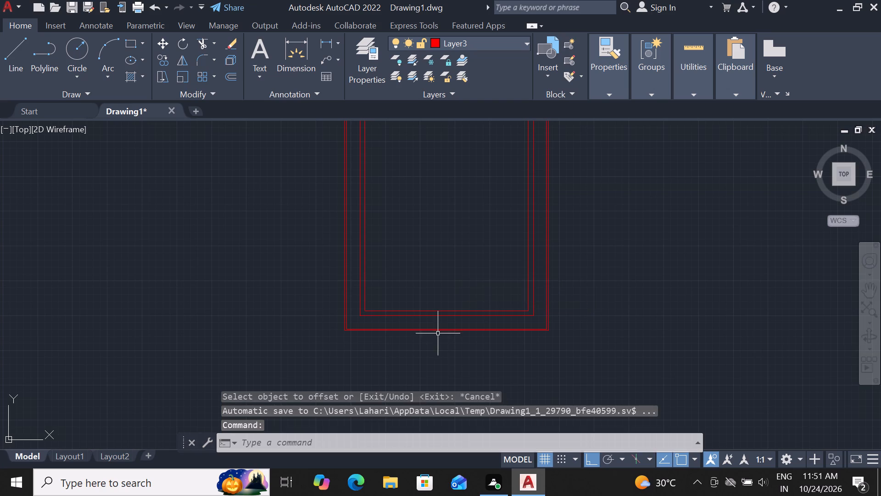
# Measure the building's overall width along the outer line of the top wall with the Dimension tool.
pyautogui.scroll(-2, 880, 210)
pyautogui.moveTo(730, 194); pyautogui.dragTo(635, 252, button='middle')
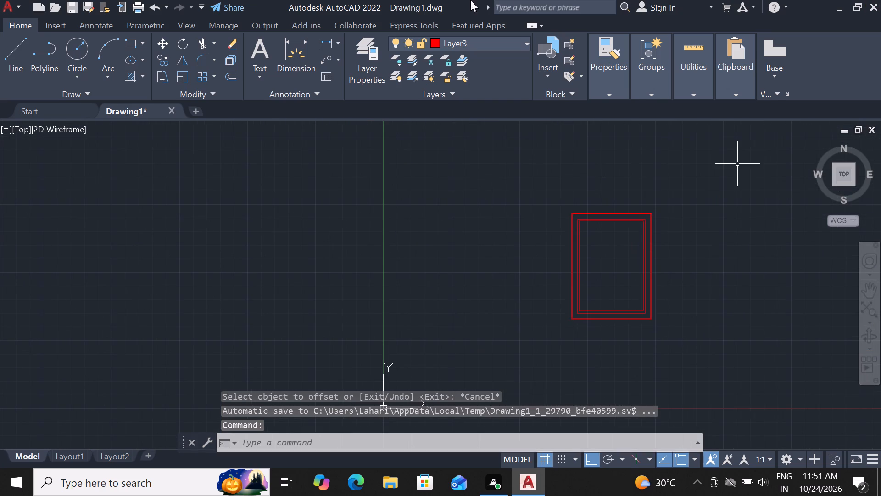
pyautogui.click(293, 45)
pyautogui.scroll(2, 647, 231)
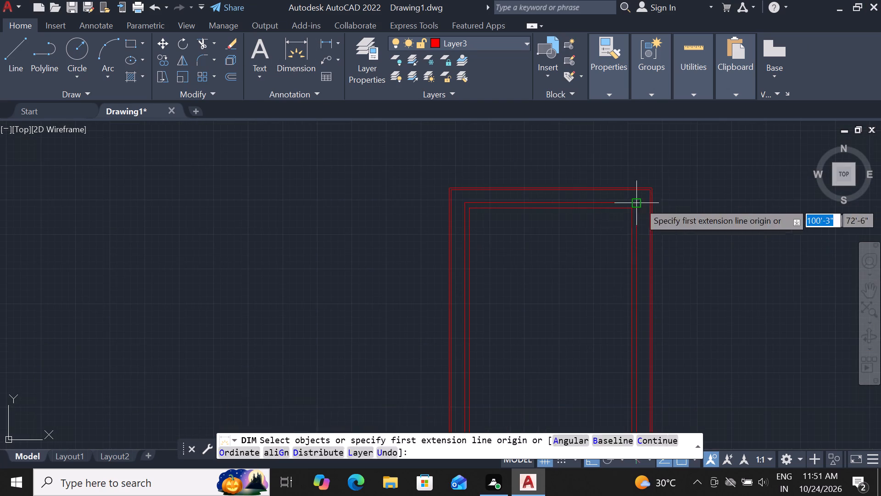
pyautogui.scroll(1, 630, 205)
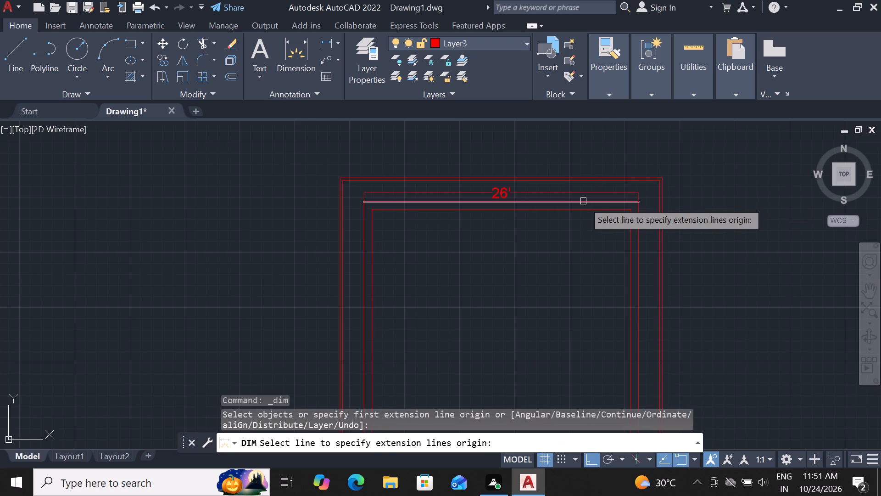
pyautogui.press('Escape')
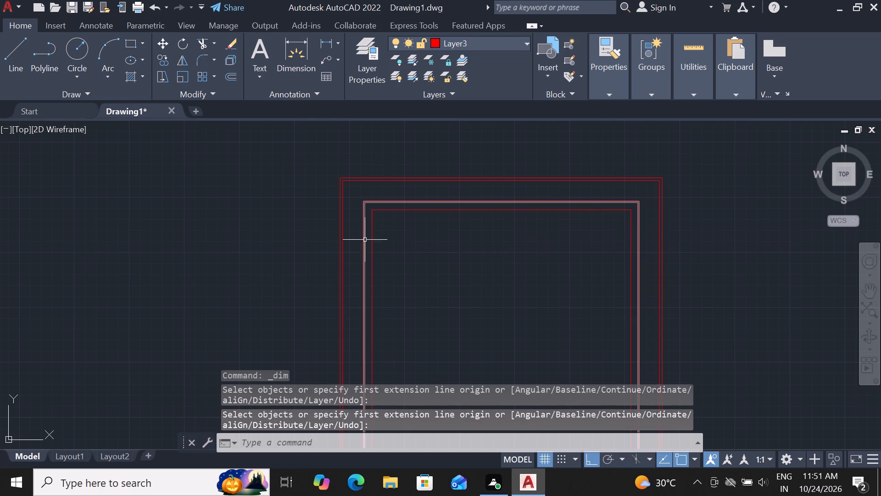
# Explode the innermost rectangle into separate lines.
pyautogui.click(372, 231)
pyautogui.write('x')
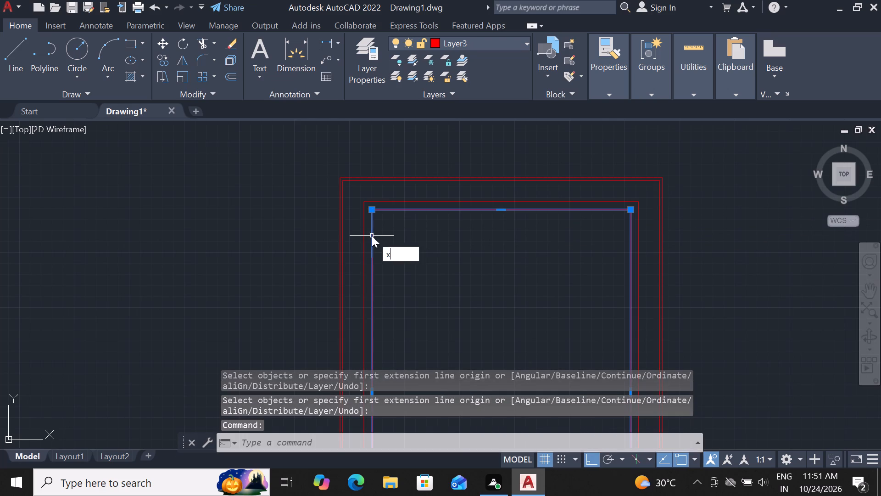
pyautogui.press('space')
pyautogui.press('space')
pyautogui.press('Escape')
# Offset the inner line of the left building wall 11' toward the plan's interior.
pyautogui.click(374, 235)
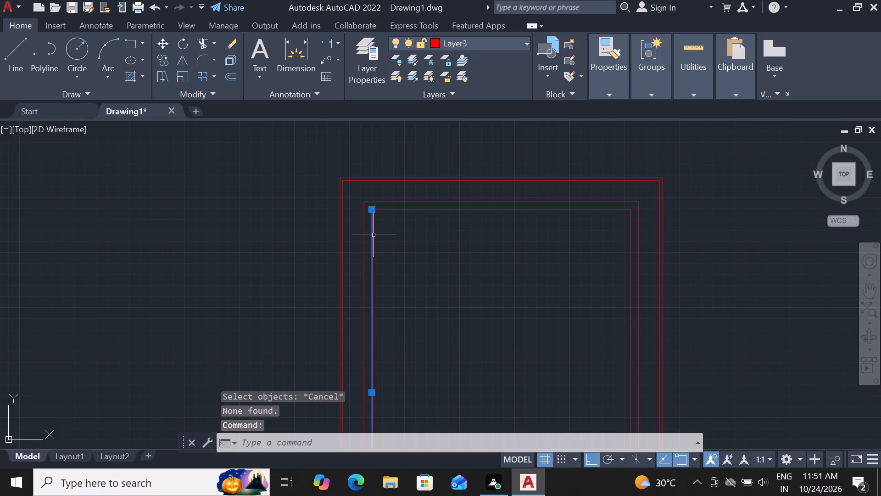
pyautogui.write('of')
pyautogui.press('space')
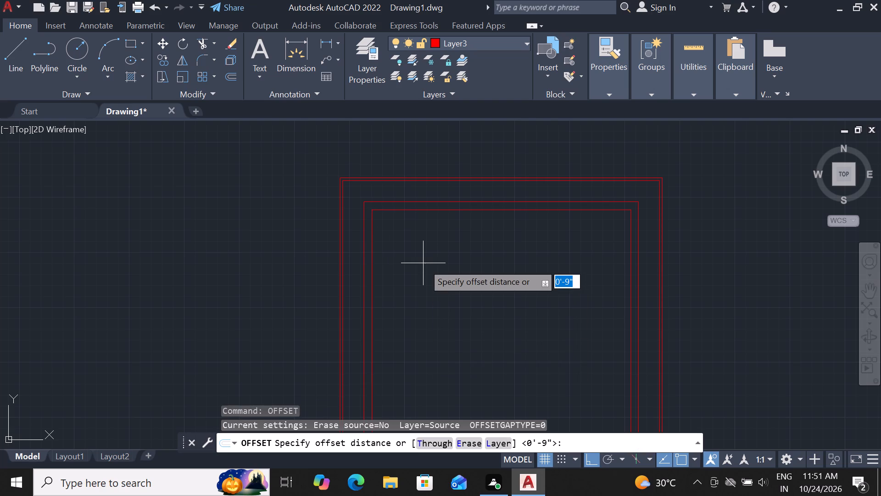
pyautogui.press('1')
pyautogui.write("1'")
pyautogui.press('Return')
pyautogui.click(510, 255)
pyautogui.press('Escape')
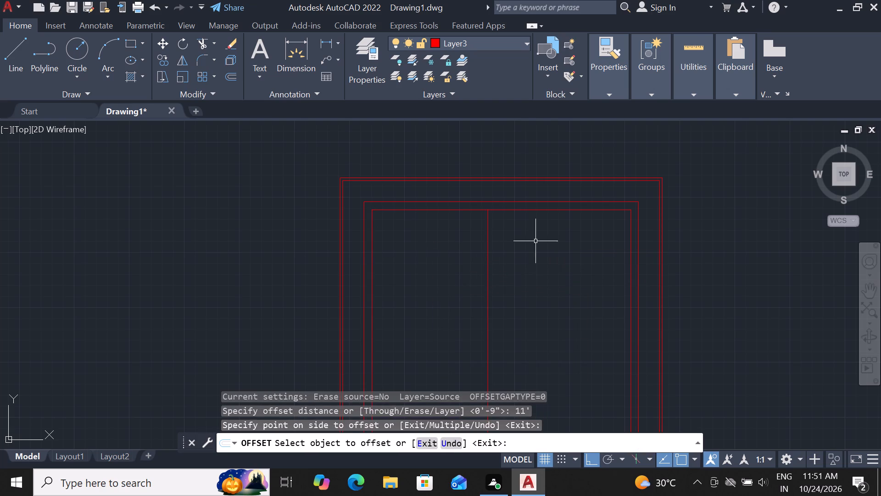
# Offset the new vertical partition line 6" to the right to give the partition its thickness.
pyautogui.click(487, 252)
pyautogui.write('of')
pyautogui.press('space')
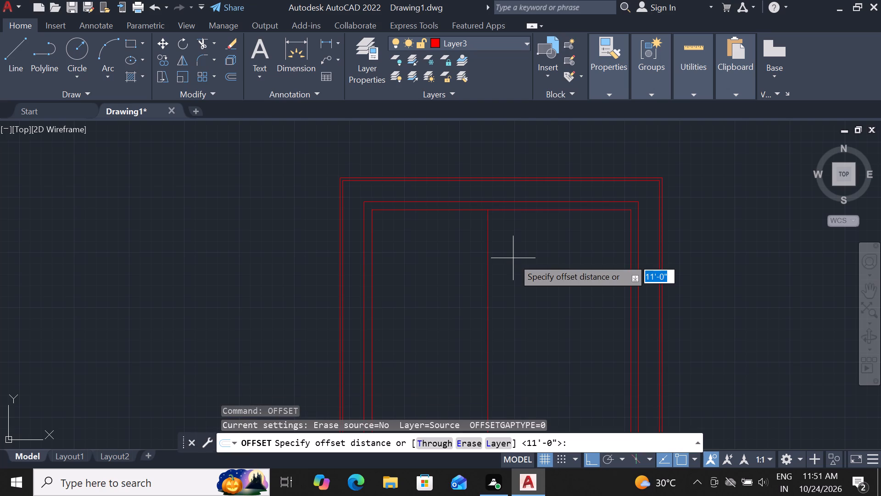
pyautogui.write('6"')
pyautogui.press('Return')
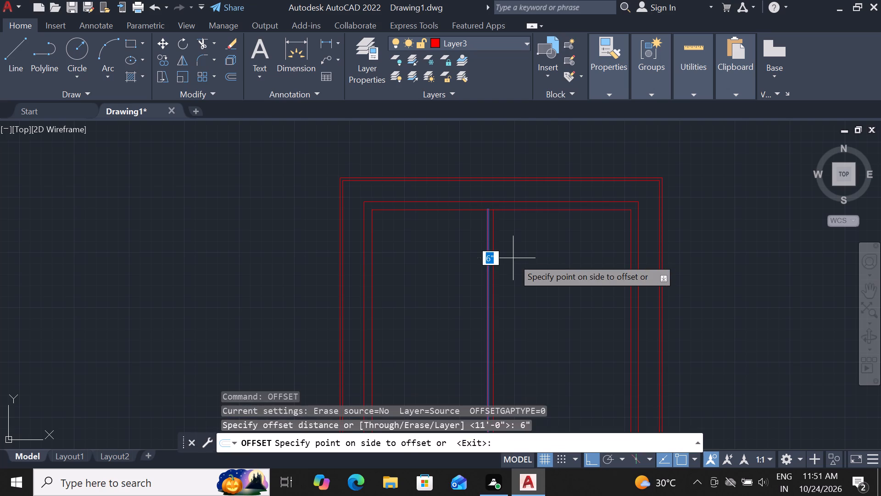
pyautogui.click(518, 258)
pyautogui.press('Escape')
# Offset the inner line of the right building wall 9'6" toward the plan's interior.
pyautogui.click(631, 241)
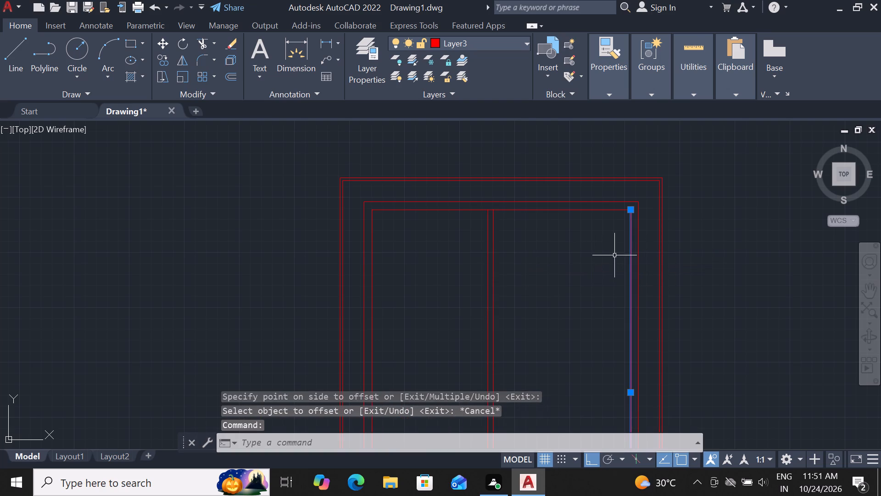
pyautogui.write('of')
pyautogui.press('space')
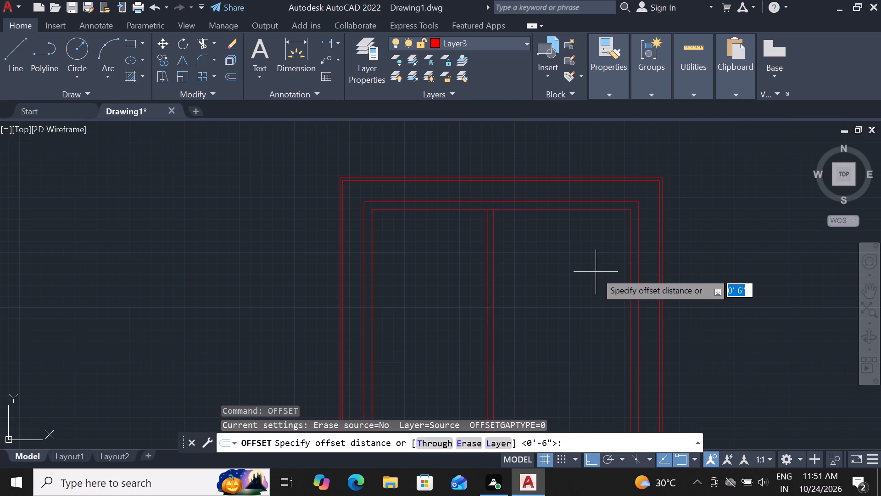
pyautogui.write("9'")
pyautogui.press('6')
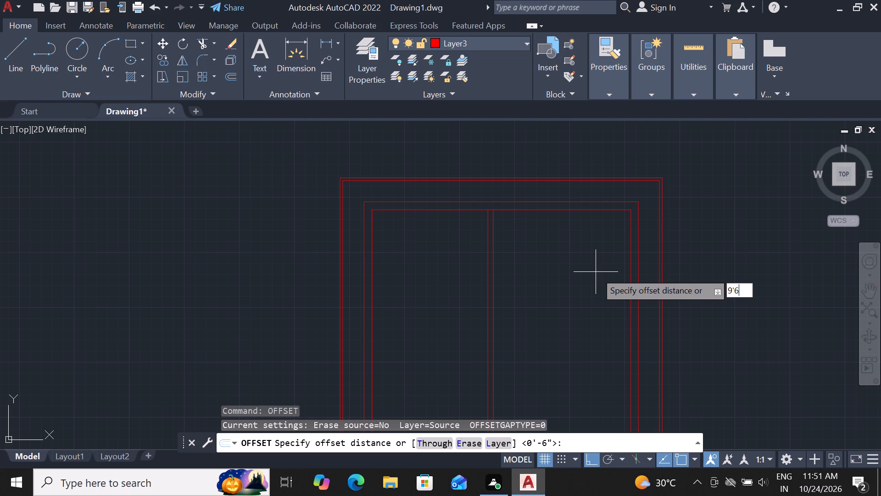
pyautogui.hotkey('shift', '"')
pyautogui.press('Return')
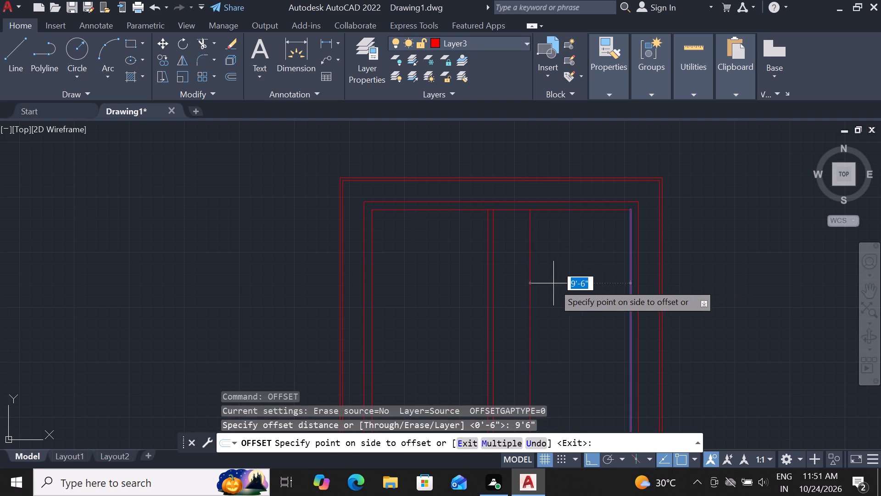
pyautogui.click(553, 283)
pyautogui.scroll(1, 515, 224)
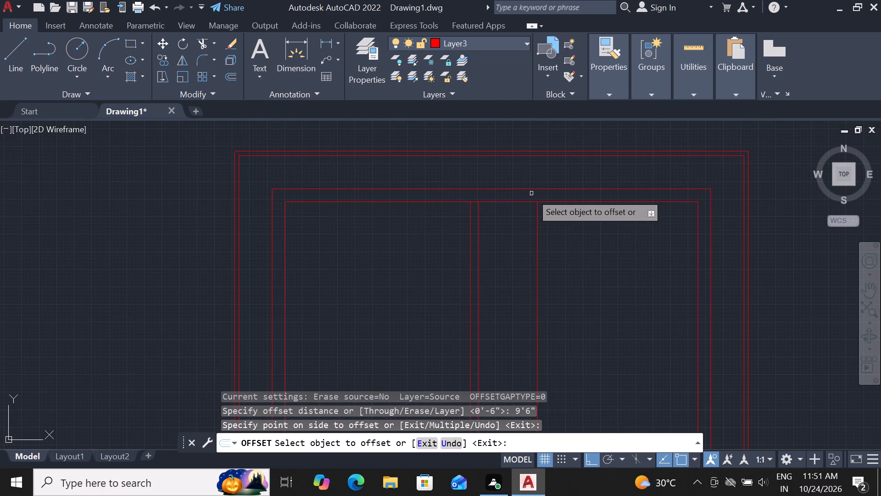
pyautogui.scroll(2, 530, 195)
pyautogui.press('Escape')
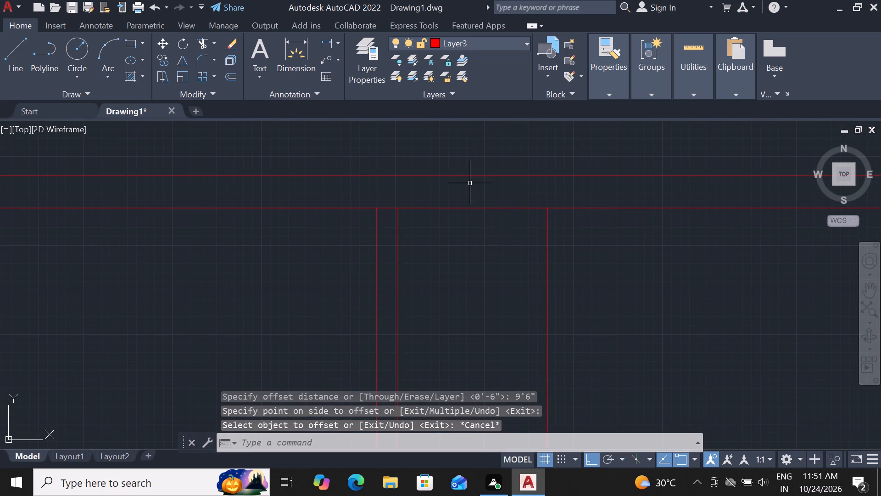
# Measure the gap along the top wall between the partition's right line and the adjacent vertical line.
pyautogui.click(299, 39)
pyautogui.click(399, 210)
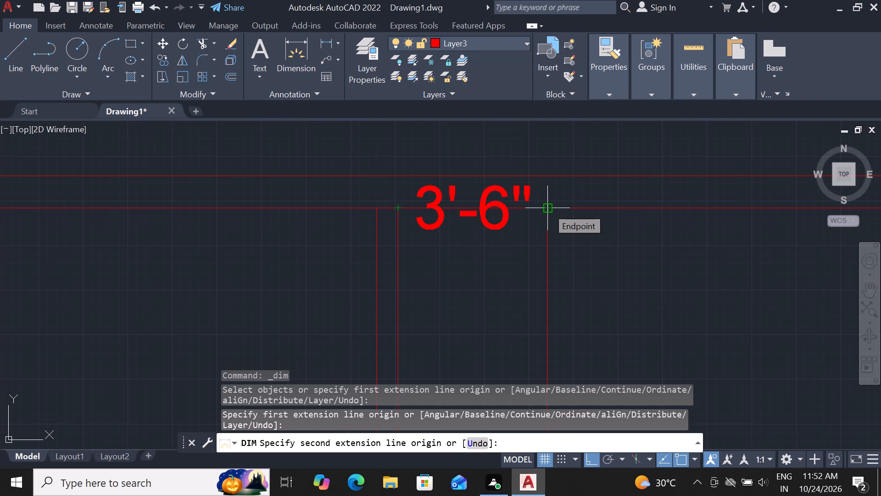
pyautogui.press('Escape')
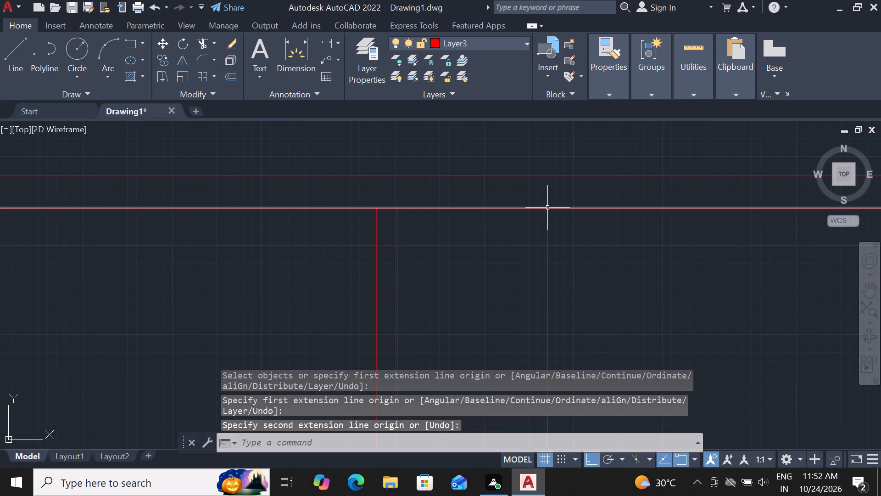
# Measure the distance along the top wall from the newest interior vertical line to the right wall's inner line.
pyautogui.scroll(-2, 525, 208)
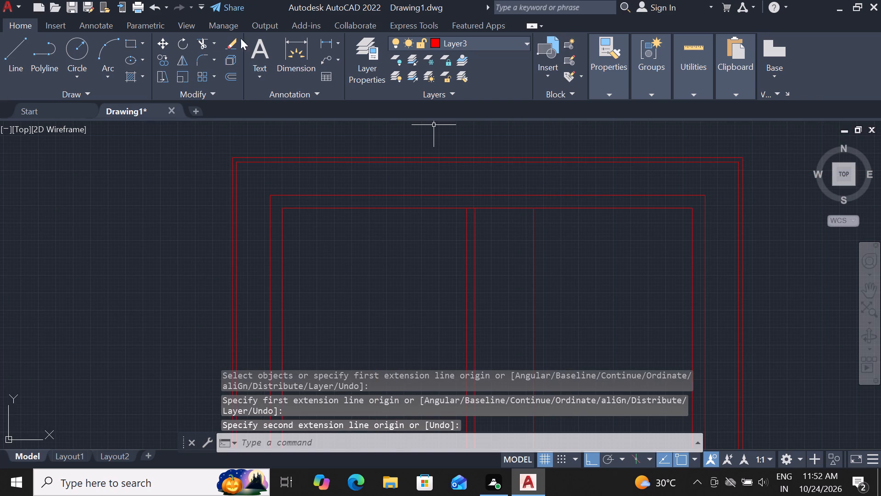
pyautogui.moveTo(293, 35); pyautogui.dragTo(300, 45)
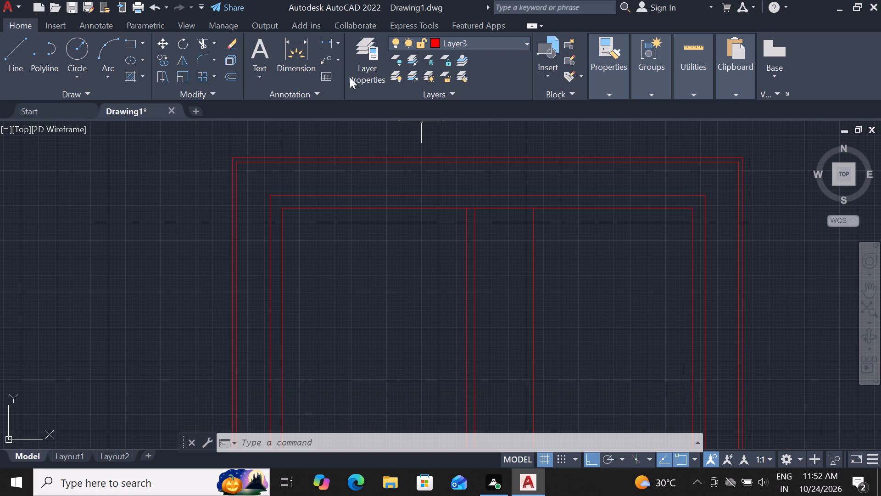
pyautogui.click(294, 39)
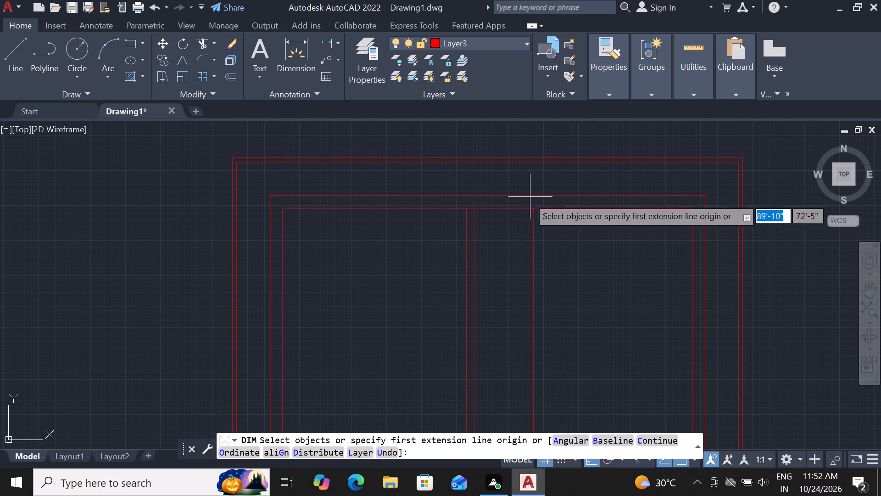
pyautogui.moveTo(534, 209); pyautogui.dragTo(544, 207)
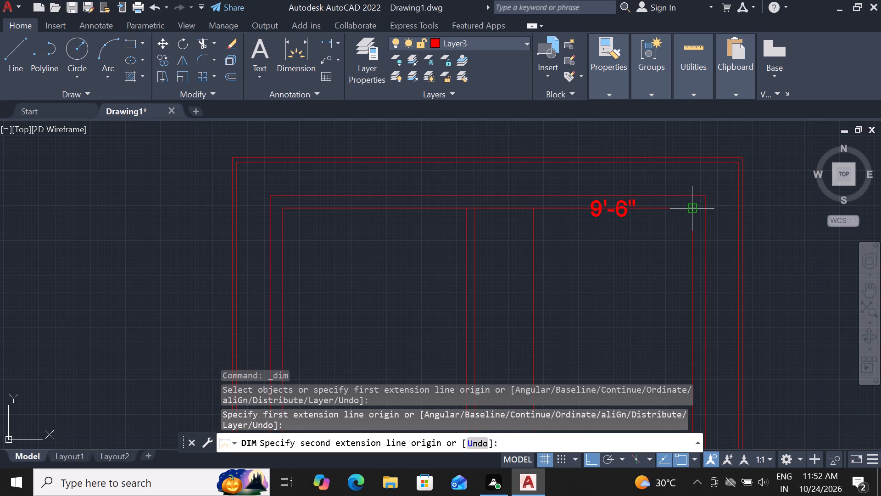
pyautogui.press('Escape')
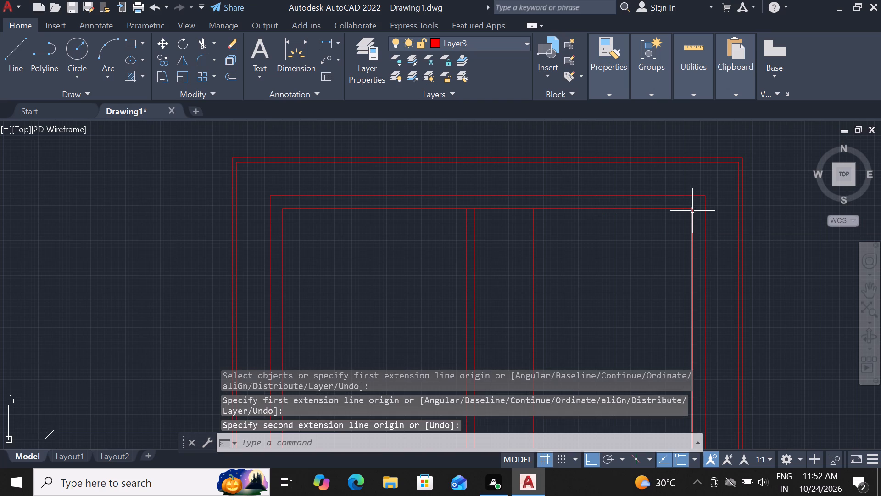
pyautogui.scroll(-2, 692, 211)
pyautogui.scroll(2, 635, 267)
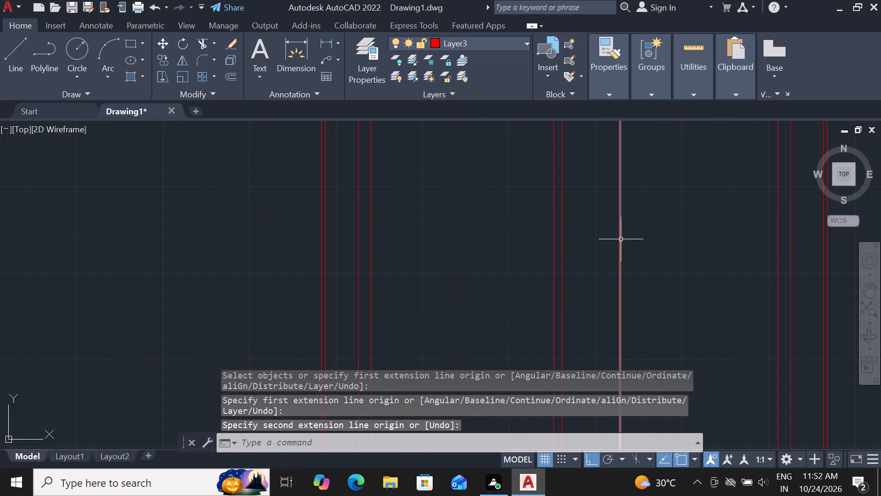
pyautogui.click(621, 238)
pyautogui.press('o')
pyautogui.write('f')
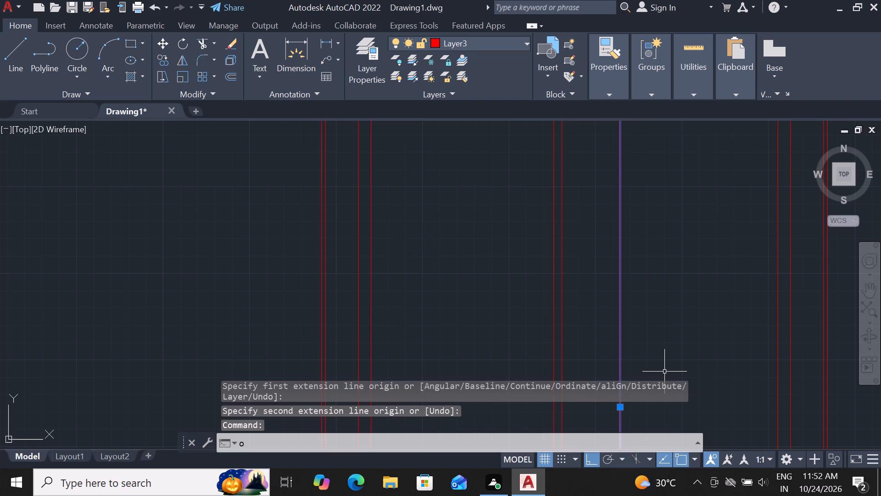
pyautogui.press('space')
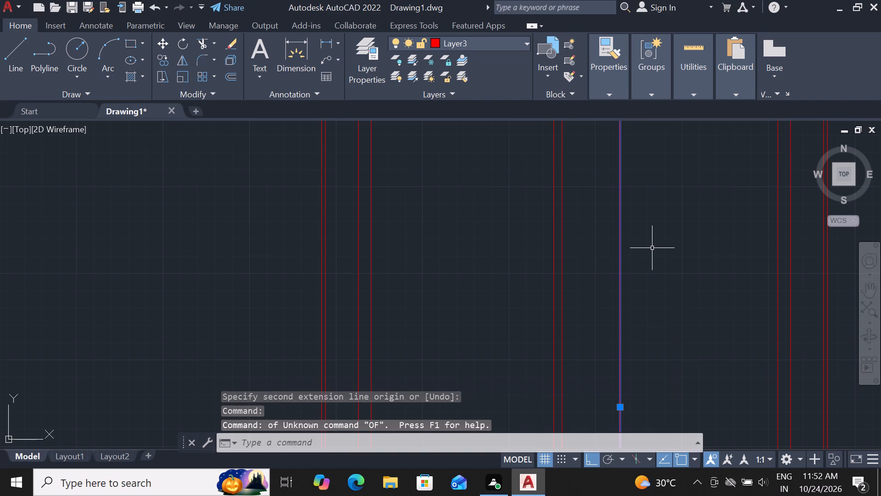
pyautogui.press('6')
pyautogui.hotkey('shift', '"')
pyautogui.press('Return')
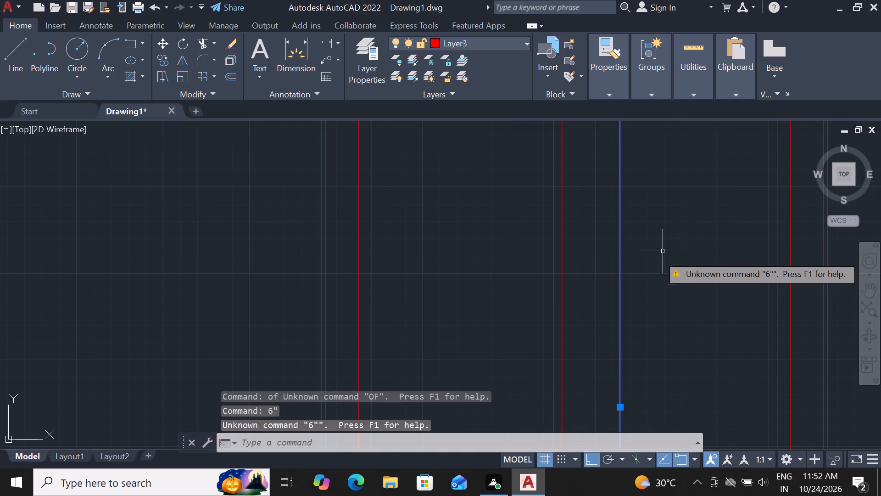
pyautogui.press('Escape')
# Offset the vertical line nearest the right wall 6" to the right to give that partition its thickness.
pyautogui.press('o')
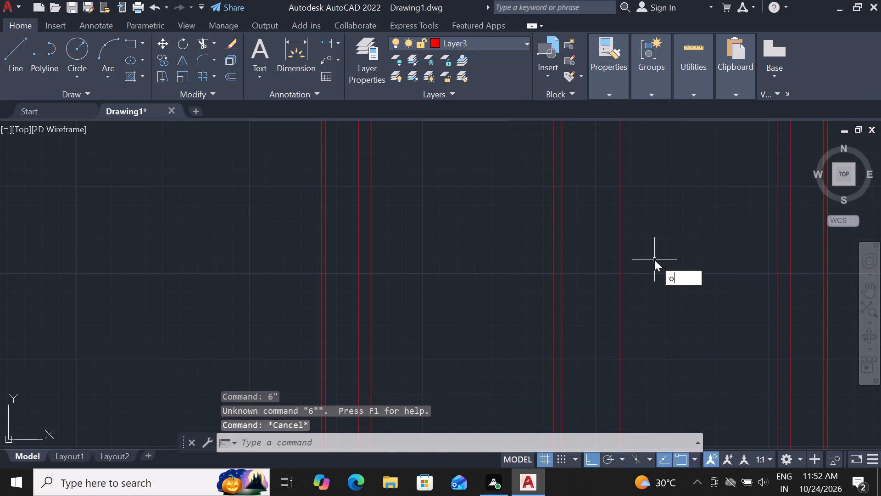
pyautogui.press('f')
pyautogui.press('space')
pyautogui.write('6')
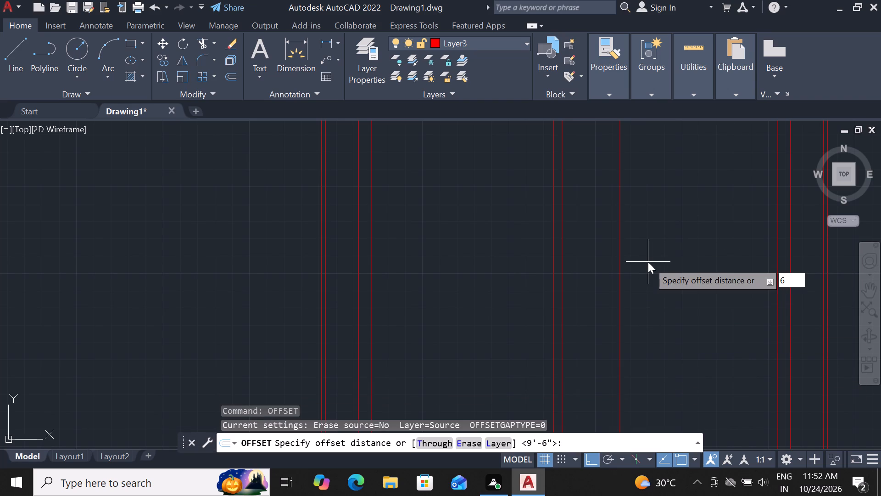
pyautogui.hotkey('shift', '"')
pyautogui.press('Return')
pyautogui.click(620, 267)
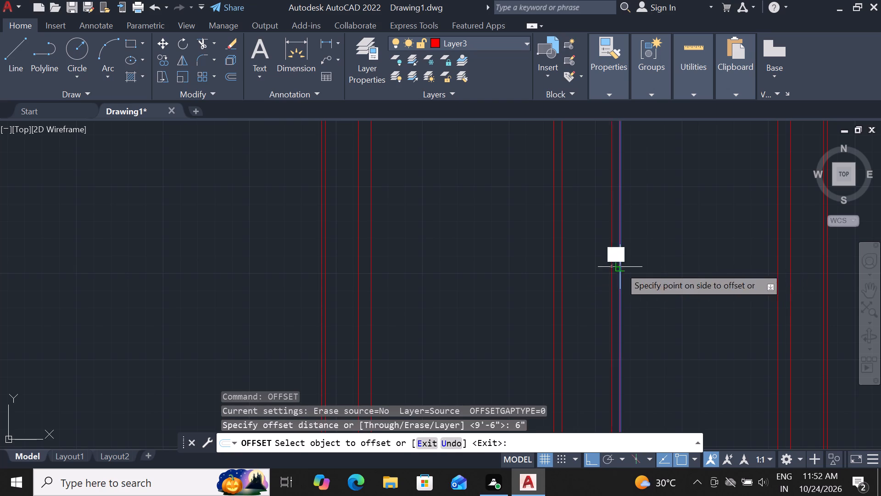
pyautogui.click(687, 250)
pyautogui.scroll(-2, 702, 208)
pyautogui.press('Escape')
# Offset the inner line of the top wall 10' down into the plan.
pyautogui.scroll(2, 655, 172)
pyautogui.click(647, 177)
pyautogui.write('of')
pyautogui.press('space')
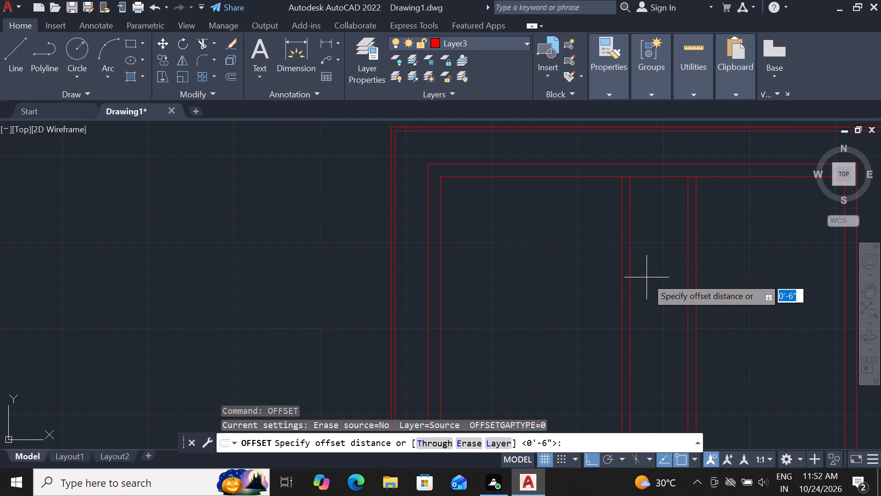
pyautogui.press('1')
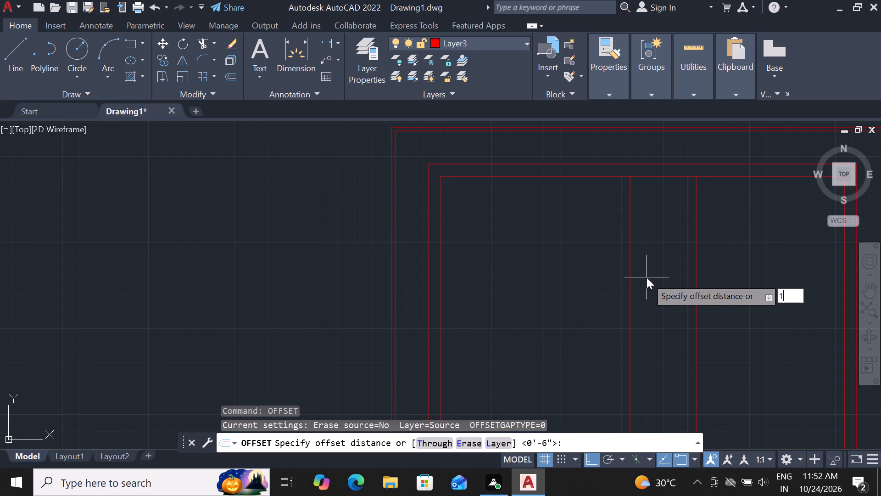
pyautogui.write("0'")
pyautogui.press('Return')
pyautogui.moveTo(610, 355); pyautogui.dragTo(608, 342)
pyautogui.scroll(-2, 551, 229)
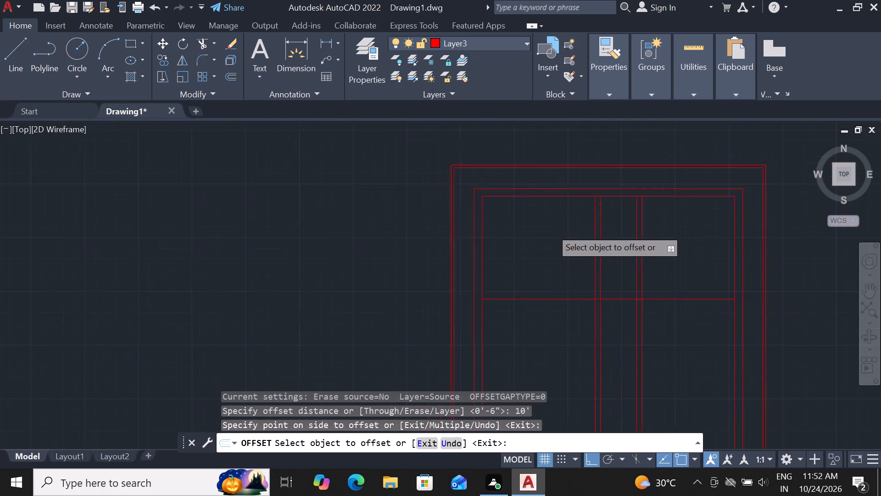
pyautogui.scroll(-1, 551, 229)
pyautogui.scroll(2, 591, 266)
pyautogui.press('Escape')
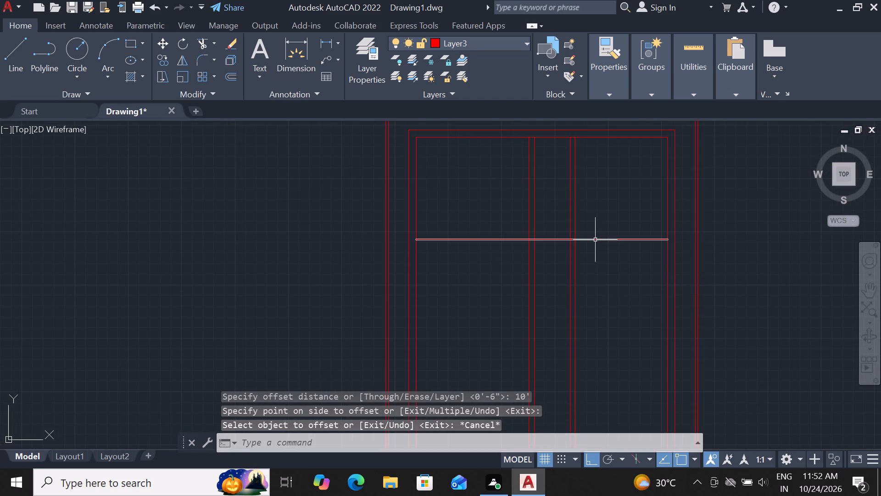
# Offset the new horizontal partition line 6" downward to give the partition its thickness.
pyautogui.click(595, 240)
pyautogui.press('o')
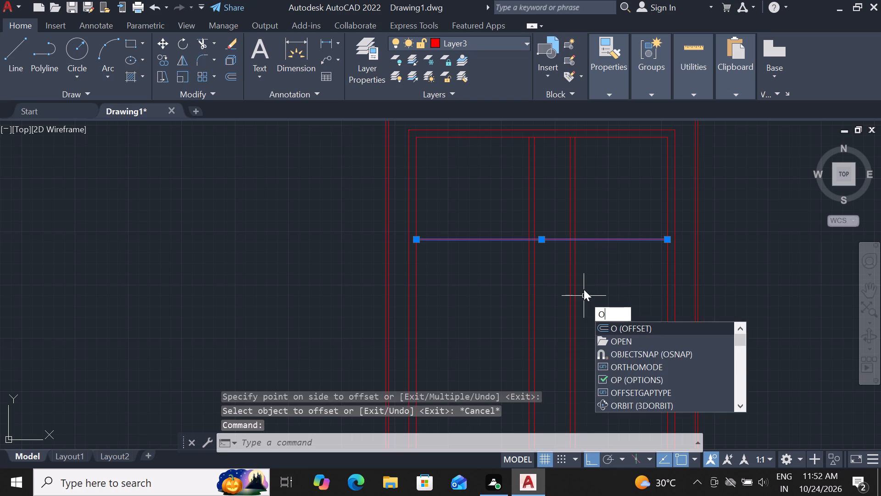
pyautogui.write('f')
pyautogui.press('space')
pyautogui.write('6"')
pyautogui.press('Return')
pyautogui.click(584, 301)
pyautogui.press('Escape')
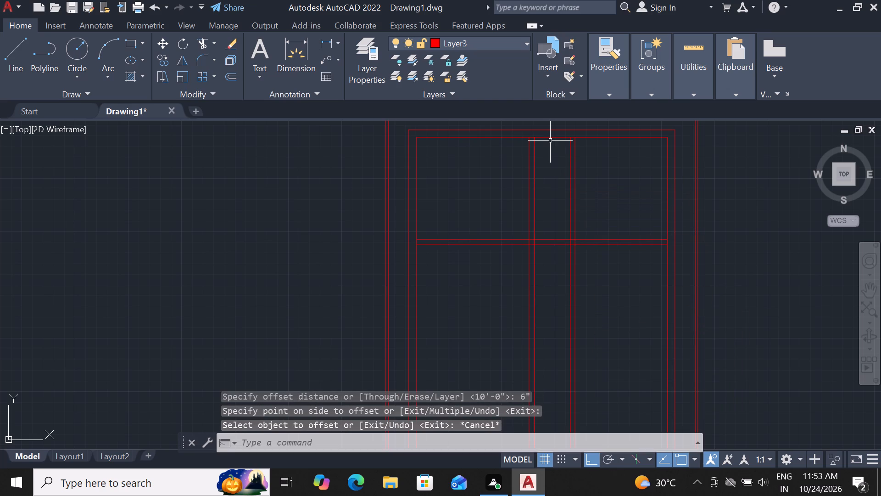
# Offset the inner line of the top wall 6'6" down into the plan.
pyautogui.click(548, 138)
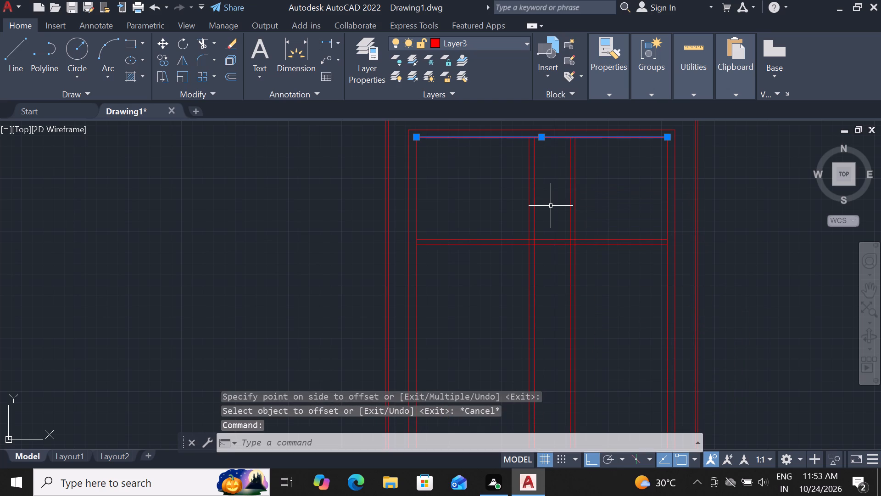
pyautogui.press('o')
pyautogui.write('f')
pyautogui.press('space')
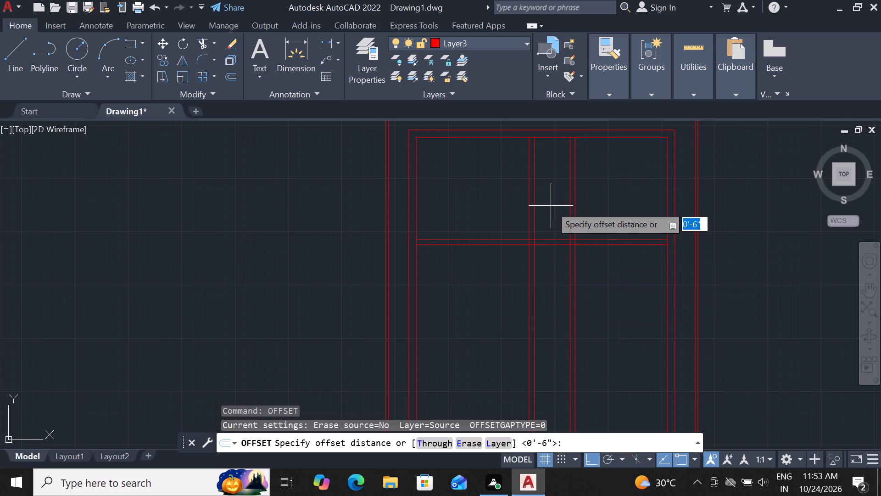
pyautogui.write('6\'6"')
pyautogui.press('Return')
pyautogui.click(550, 217)
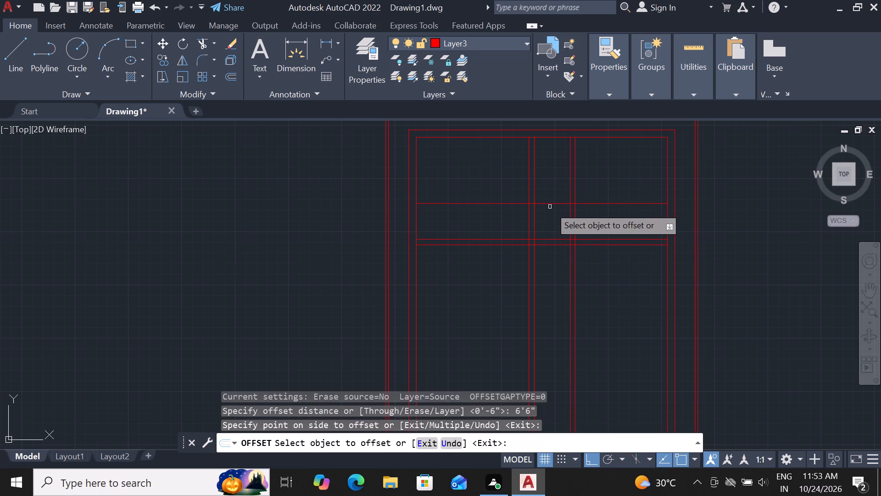
pyautogui.press('Escape')
# Offset the new upper horizontal line 6" downward to form the second horizontal partition.
pyautogui.click(557, 203)
pyautogui.write('of')
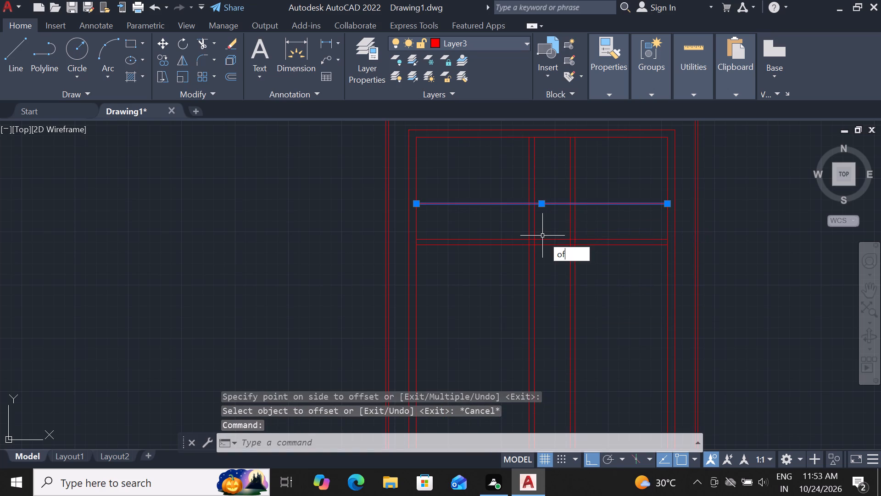
pyautogui.press('space')
pyautogui.write('6"')
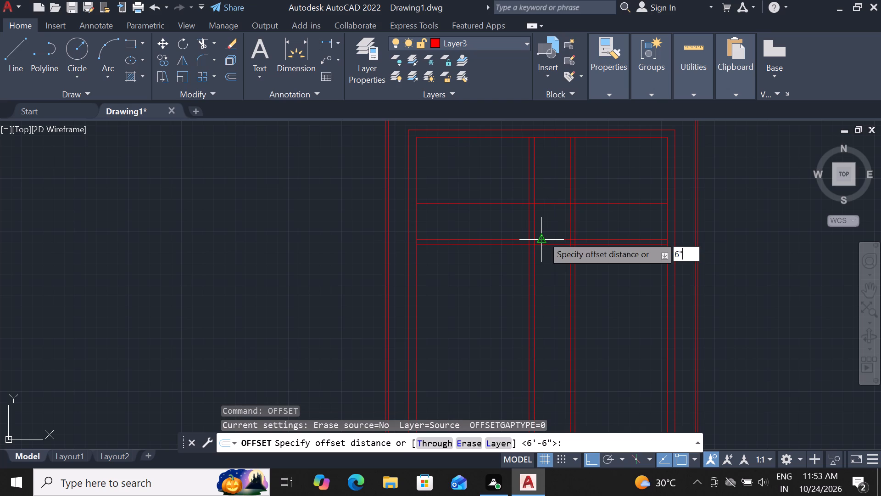
pyautogui.press('Return')
pyautogui.click(542, 236)
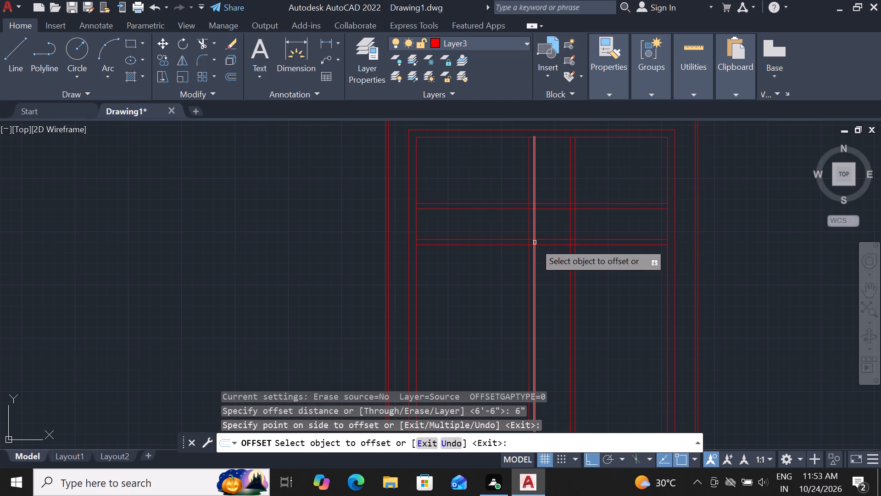
pyautogui.press('Escape')
# Trim the upper horizontal partition outside the two vertical partitions, and the lower horizontal partition between them.
pyautogui.press('t')
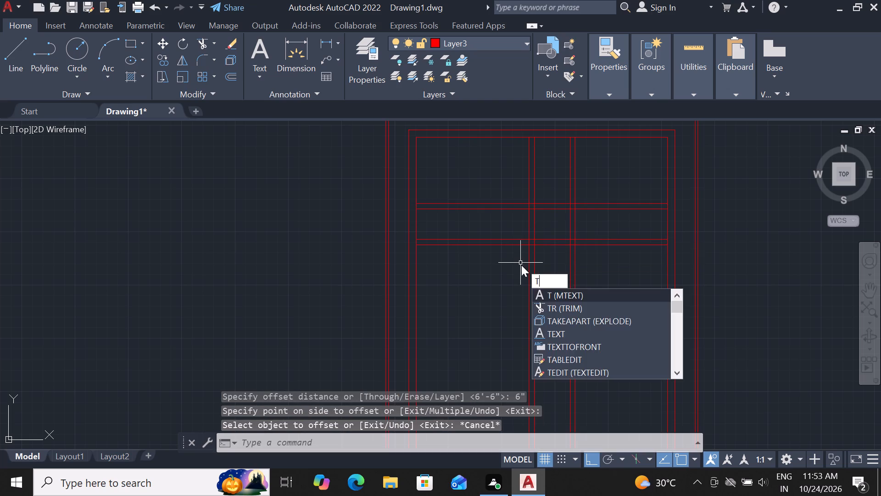
pyautogui.press('r')
pyautogui.press('space')
pyautogui.press('space')
pyautogui.click(496, 221)
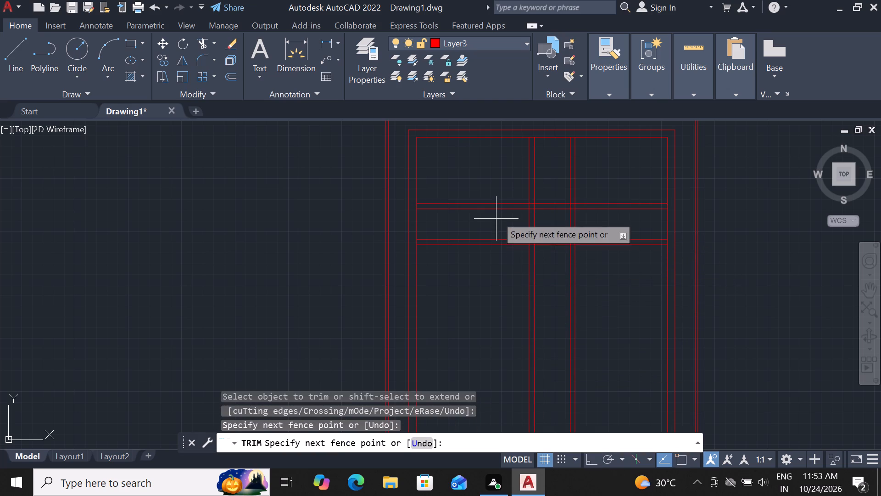
pyautogui.click(496, 184)
pyautogui.click(552, 236)
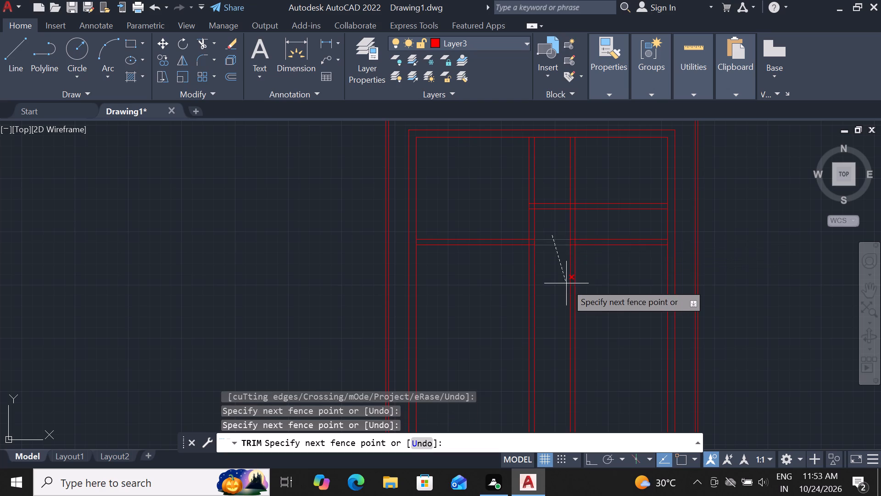
pyautogui.click(563, 286)
pyautogui.click(606, 192)
pyautogui.click(602, 214)
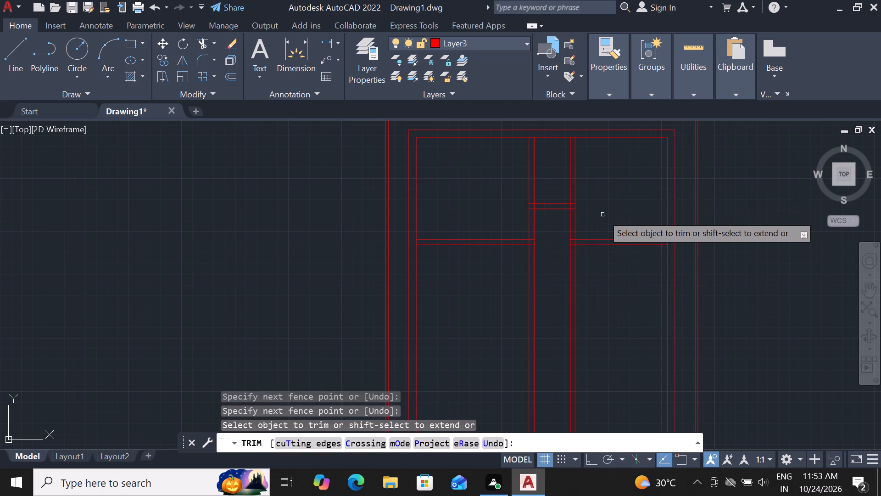
# Trim both lines of the left vertical partition below the lower horizontal partition.
pyautogui.scroll(2, 531, 245)
pyautogui.scroll(-2, 517, 212)
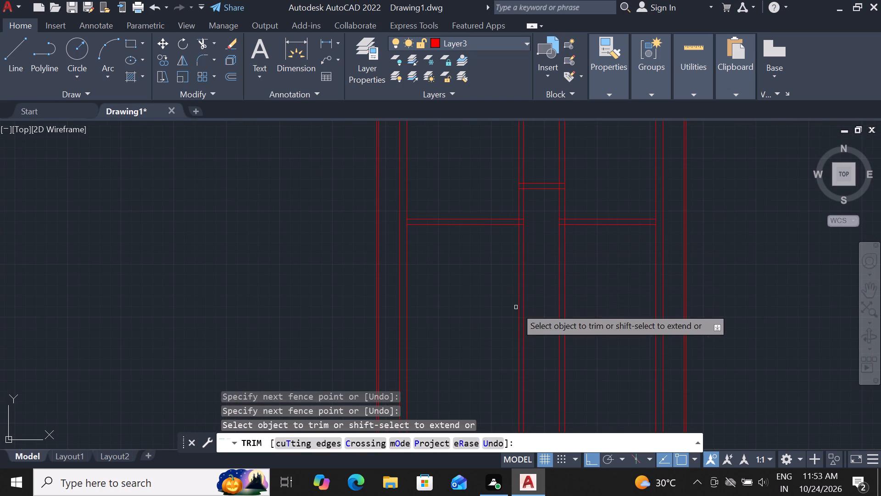
pyautogui.click(499, 329)
pyautogui.click(531, 309)
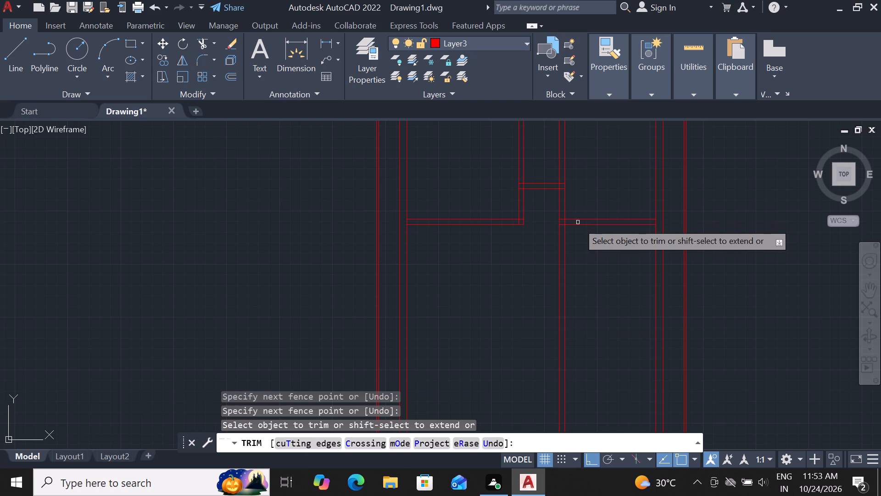
# Trim the right line of the right vertical partition above the short upper horizontal partition.
pyautogui.click(567, 164)
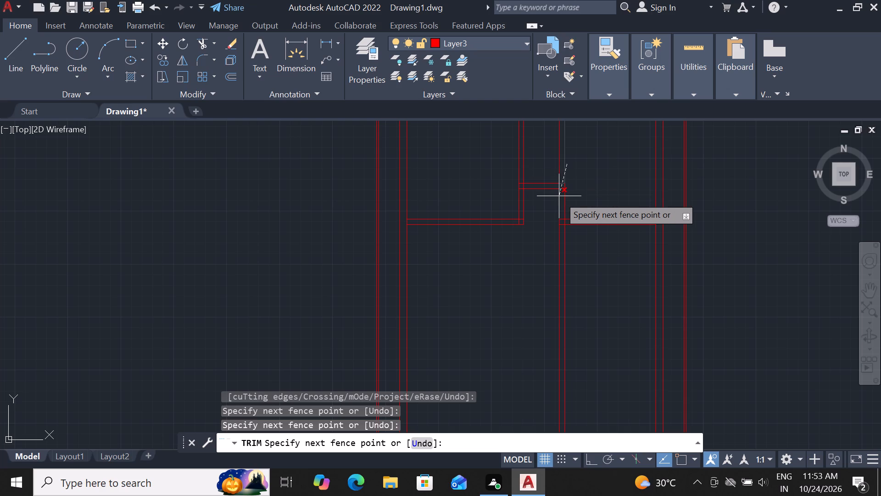
pyautogui.click(566, 195)
pyautogui.click(566, 178)
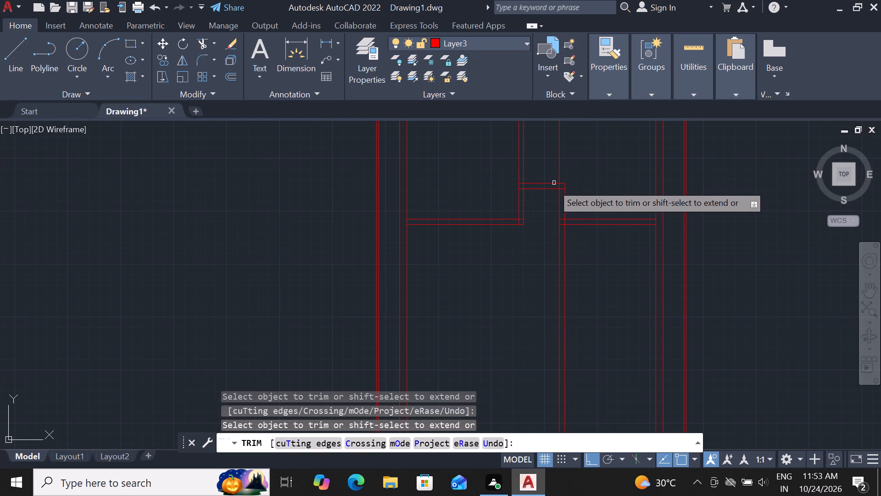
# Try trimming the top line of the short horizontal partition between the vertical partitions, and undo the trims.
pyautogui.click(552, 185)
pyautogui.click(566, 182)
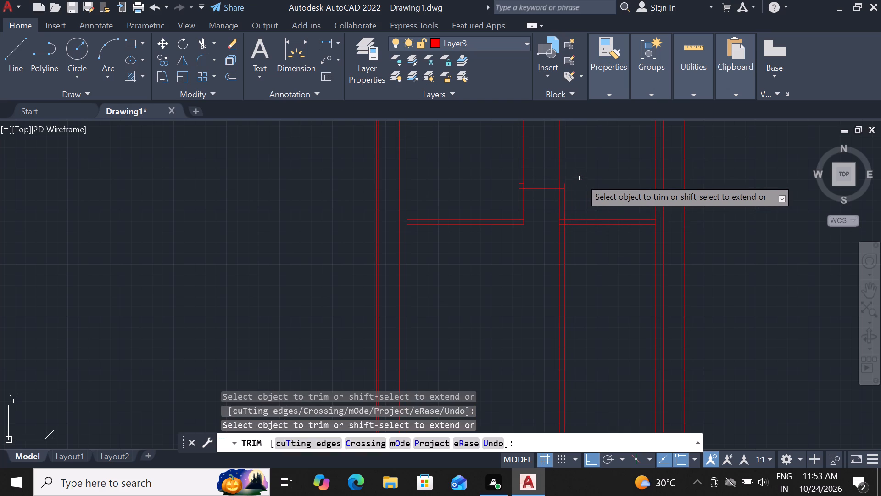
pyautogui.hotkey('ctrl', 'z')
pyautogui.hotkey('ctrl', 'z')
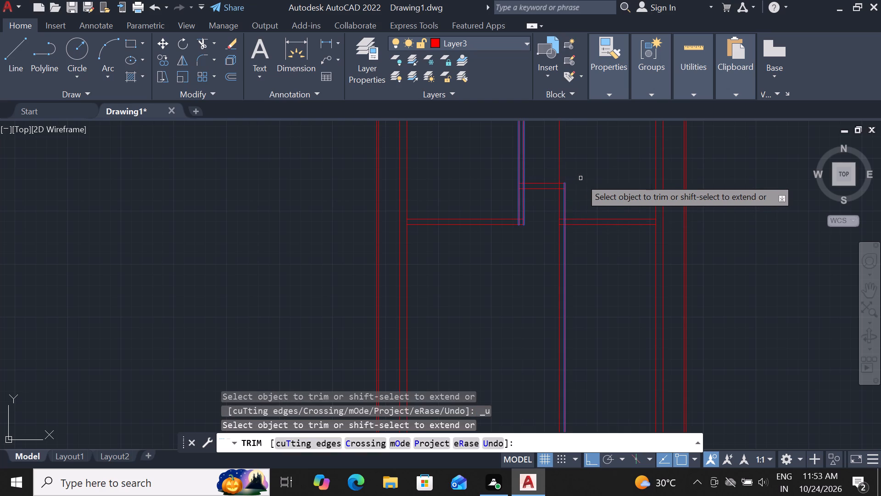
# Trim the right vertical partition's left line above the short horizontal partition, and both its lines between that partition and the lower horizontal one.
pyautogui.click(557, 167)
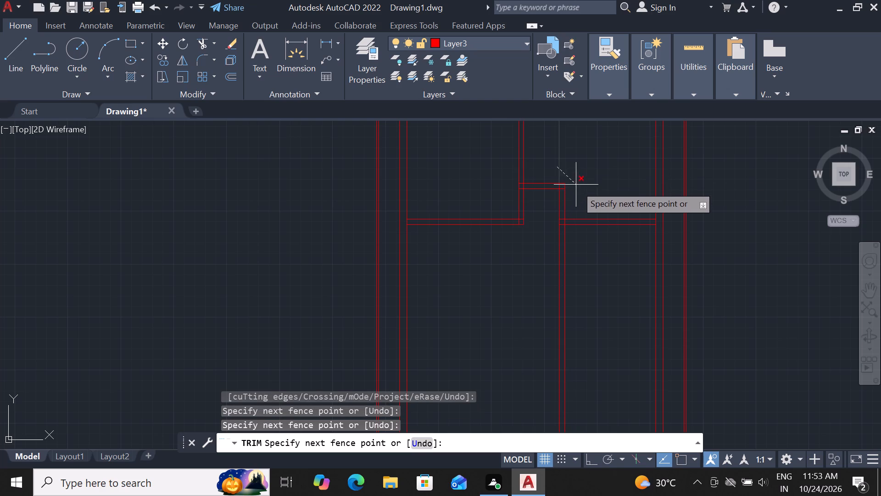
pyautogui.click(584, 193)
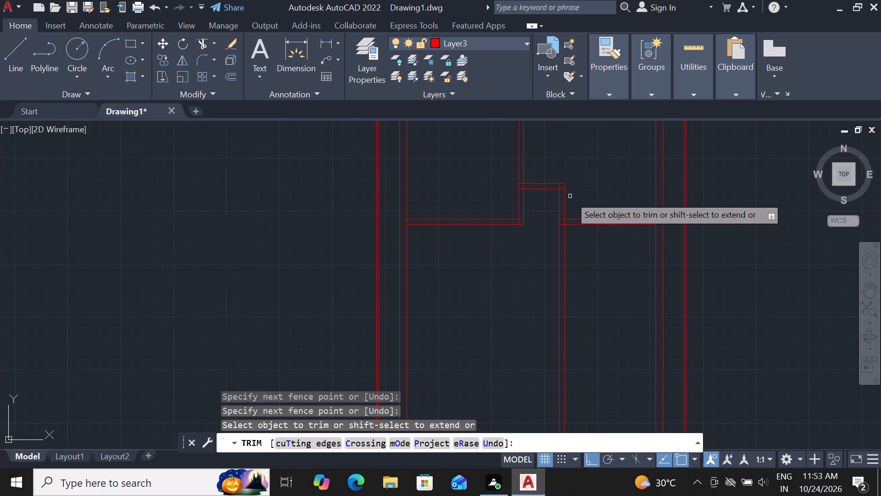
pyautogui.click(570, 196)
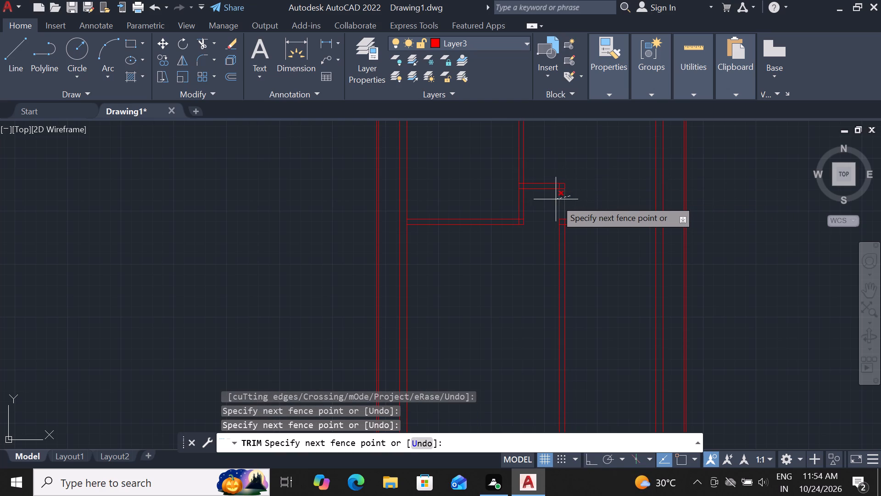
pyautogui.click(555, 199)
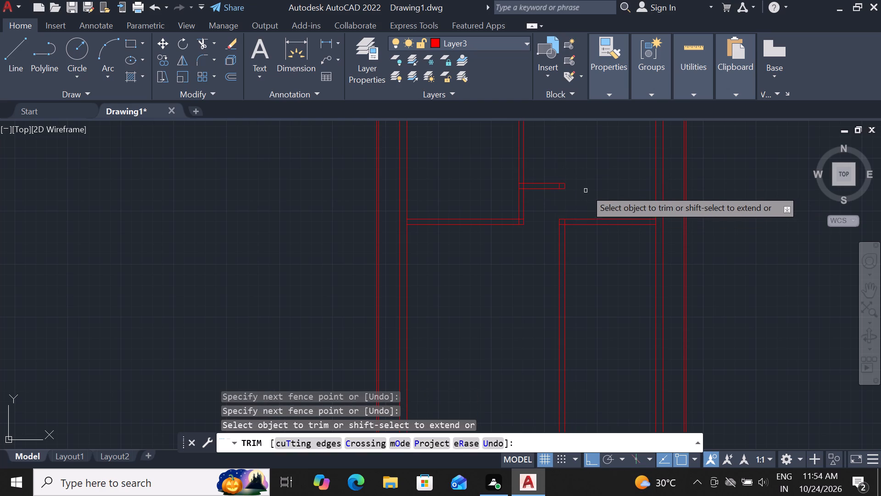
pyautogui.press('Escape')
# Offset the right line of the upper-left vertical partition 5' to the right.
pyautogui.scroll(-1, 561, 176)
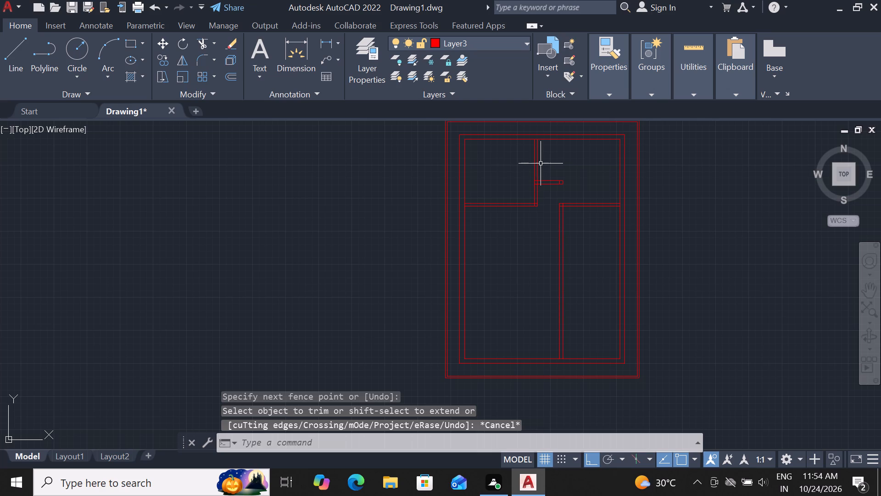
pyautogui.click(536, 167)
pyautogui.write('of')
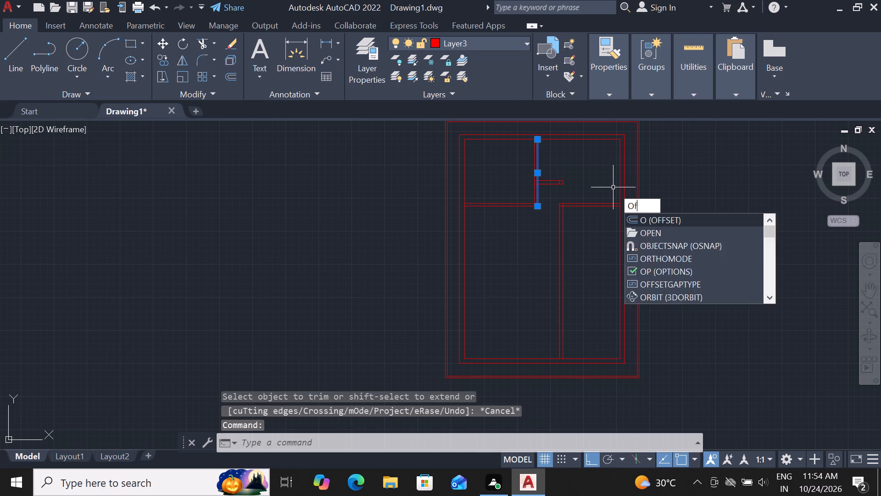
pyautogui.press('space')
pyautogui.write("5'")
pyautogui.press('Return')
pyautogui.click(631, 182)
pyautogui.scroll(-1, 577, 174)
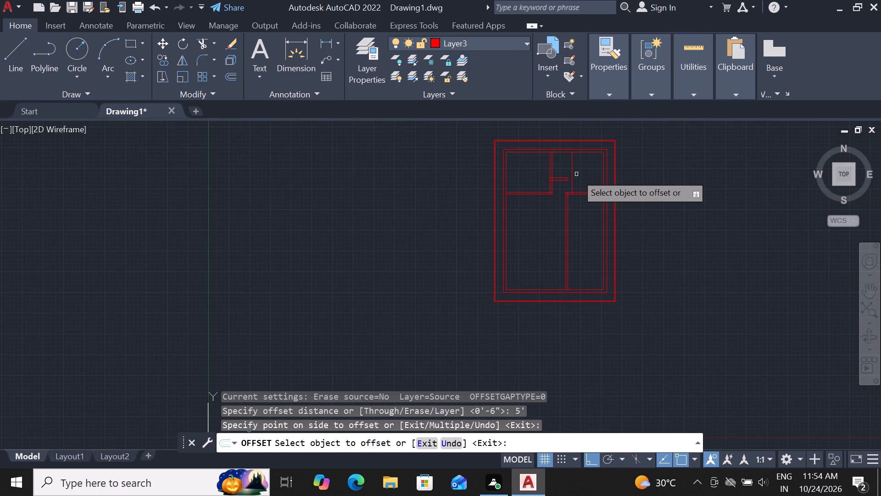
pyautogui.scroll(3, 574, 165)
pyautogui.press('Escape')
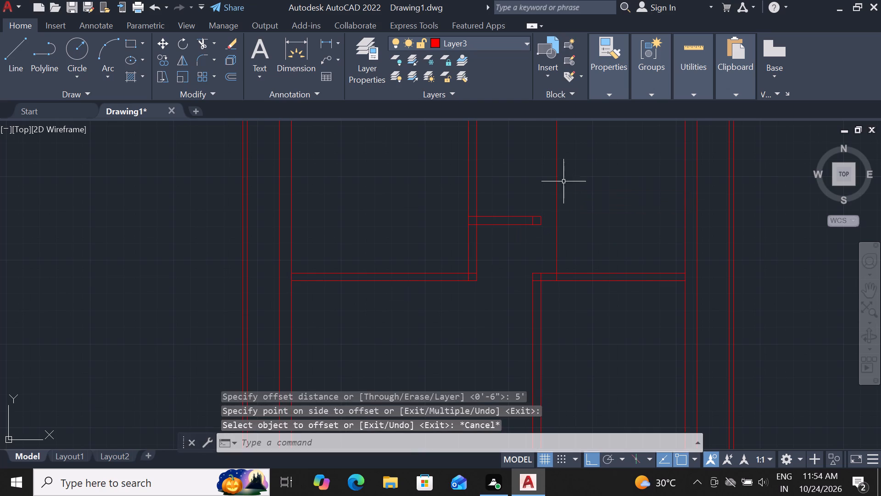
# Offset the new vertical line 6" to the right to form a double-line partition.
pyautogui.click(557, 188)
pyautogui.write('of')
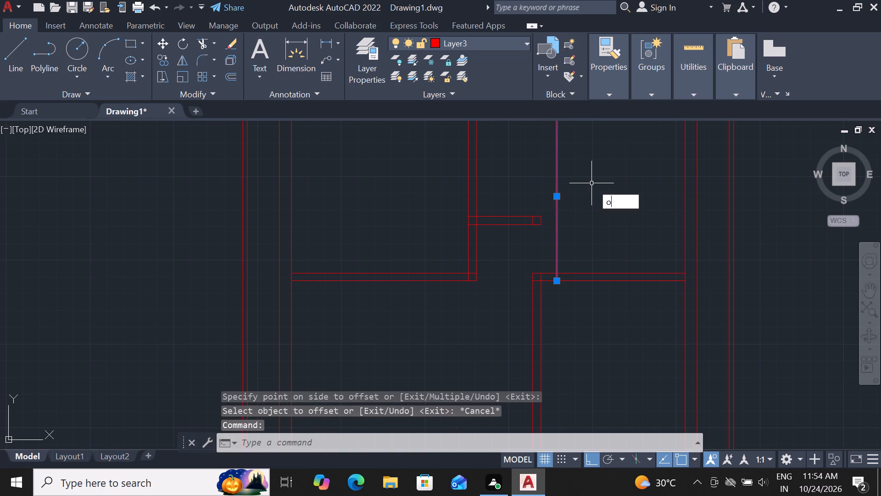
pyautogui.press('space')
pyautogui.write('6"')
pyautogui.press('Return')
pyautogui.click(592, 183)
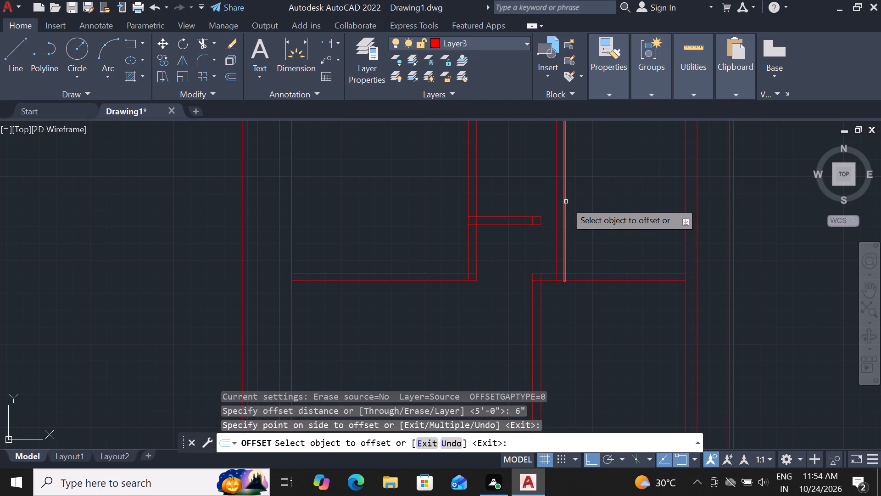
pyautogui.scroll(-2, 566, 202)
pyautogui.scroll(1, 568, 230)
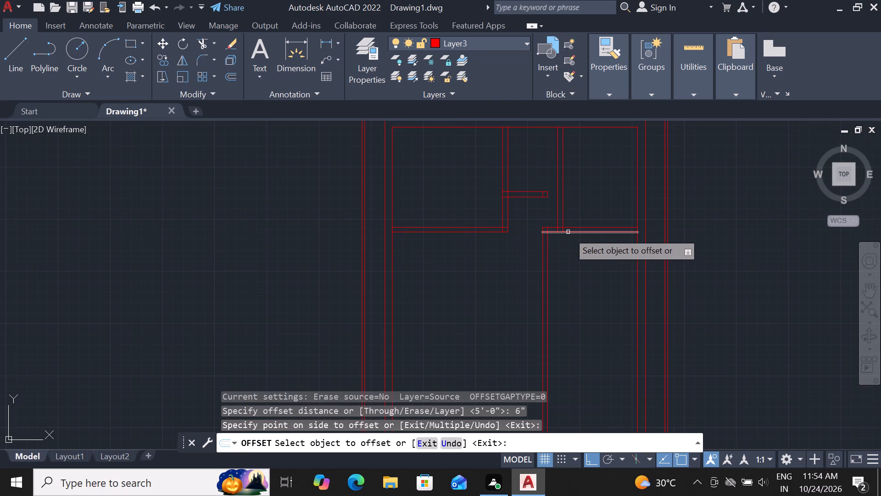
pyautogui.press('Escape')
# Offset the bottom line of the right-hand horizontal partition 10' downward.
pyautogui.click(568, 232)
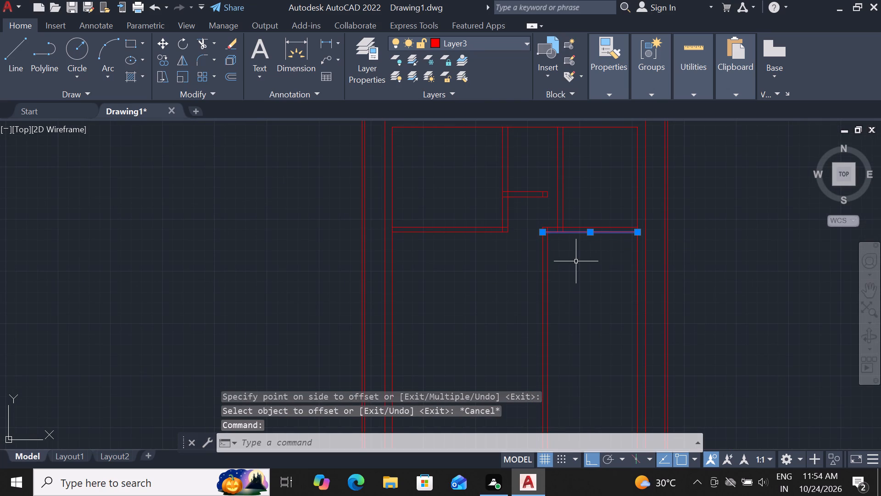
pyautogui.press('o')
pyautogui.press('f')
pyautogui.press('space')
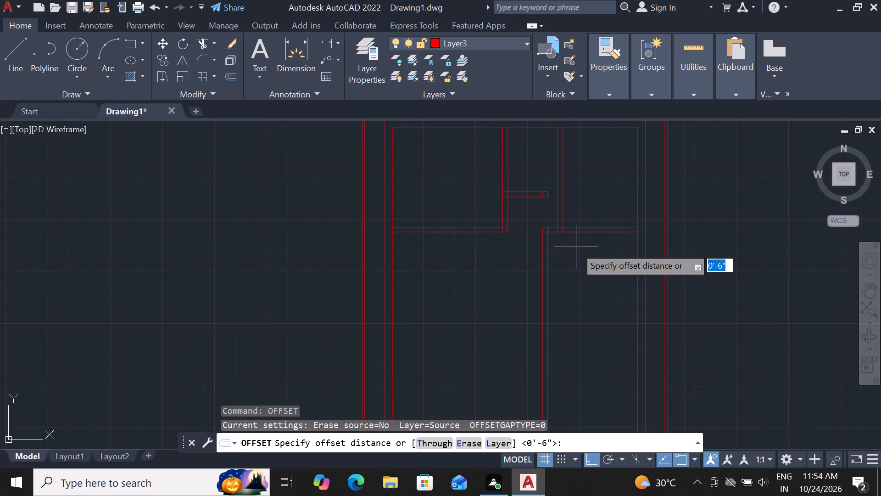
pyautogui.write("10'")
pyautogui.press('Return')
pyautogui.moveTo(574, 291); pyautogui.dragTo(574, 286)
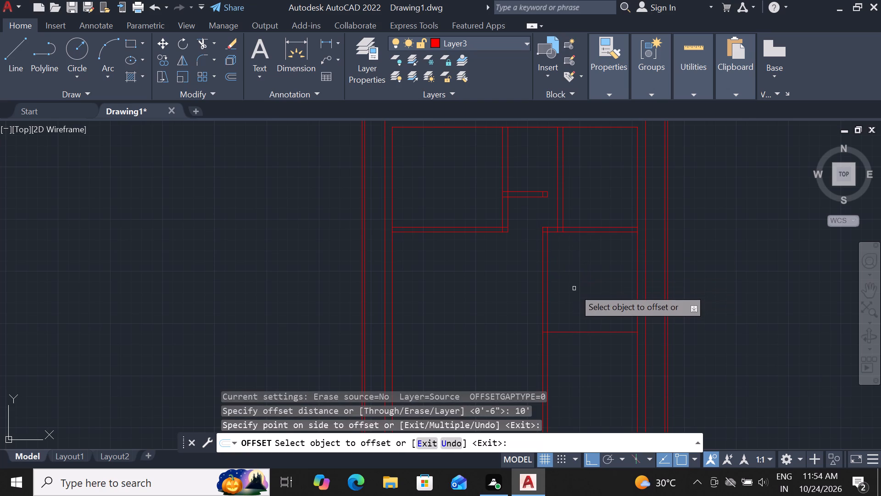
pyautogui.scroll(-1, 579, 245)
pyautogui.scroll(2, 561, 307)
pyautogui.press('Escape')
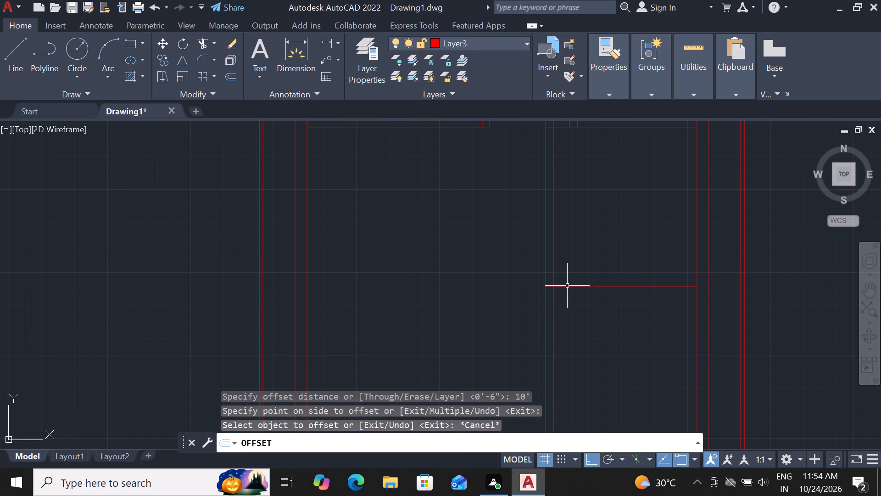
# Offset the new horizontal line in the lower-right area 6" downward to form a double-line partition.
pyautogui.click(567, 287)
pyautogui.press('o')
pyautogui.press('f')
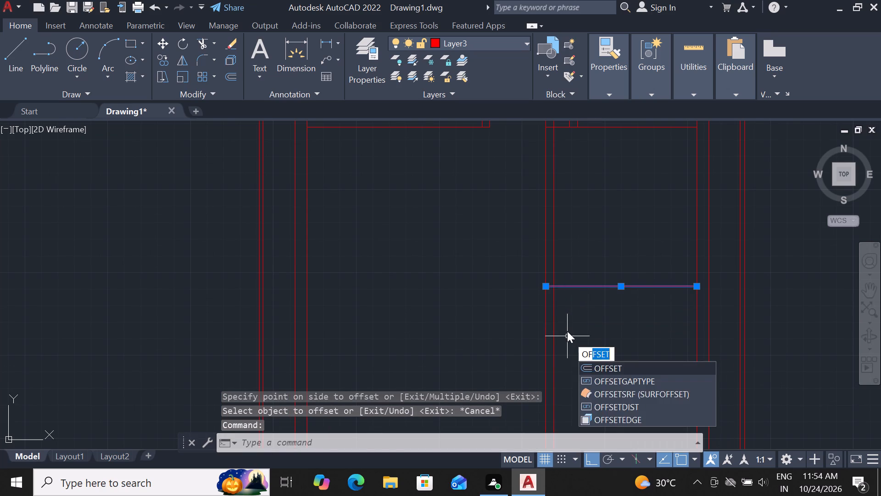
pyautogui.press('space')
pyautogui.write('6')
pyautogui.hotkey('shift', '"')
pyautogui.press('Return')
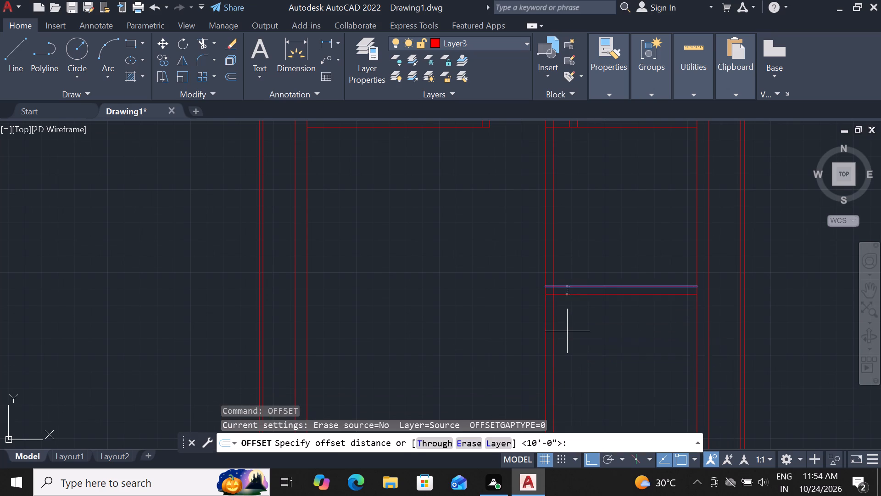
pyautogui.click(567, 337)
pyautogui.scroll(-2, 674, 224)
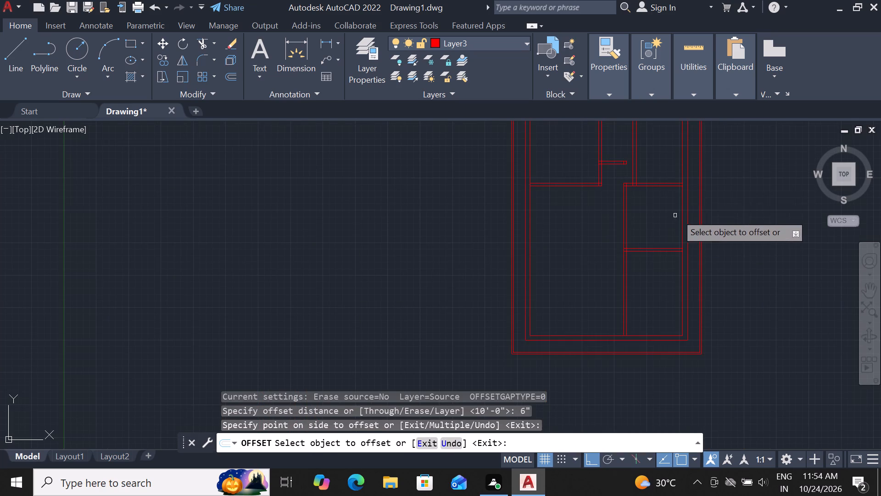
pyautogui.press('Escape')
# Trim the overlapping lines where the upper-right horizontal partition meets the inner right wall, the new vertical partition and the lower vertical partition's corner.
pyautogui.press('t')
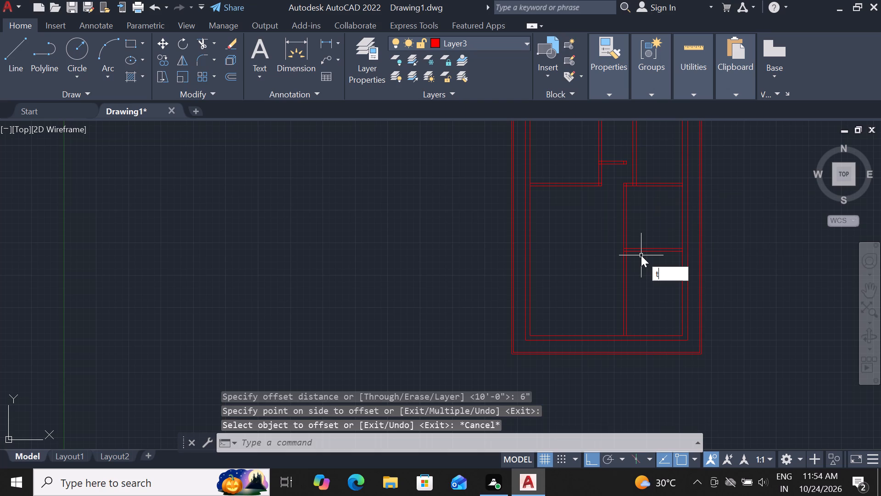
pyautogui.write('r')
pyautogui.press('space')
pyautogui.press('space')
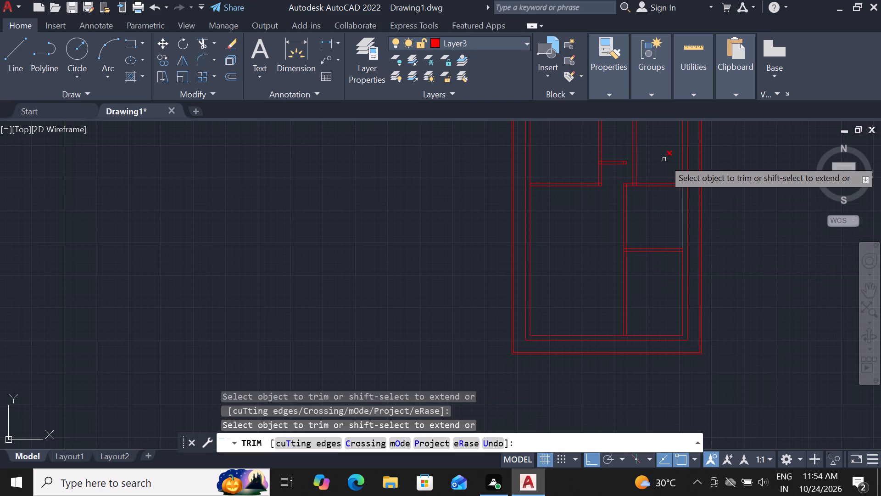
pyautogui.scroll(4, 680, 180)
pyautogui.click(681, 189)
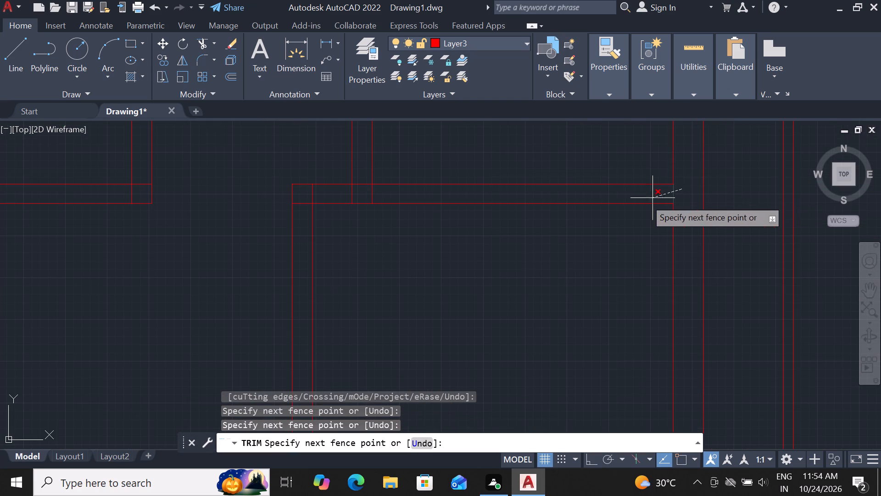
pyautogui.click(308, 193)
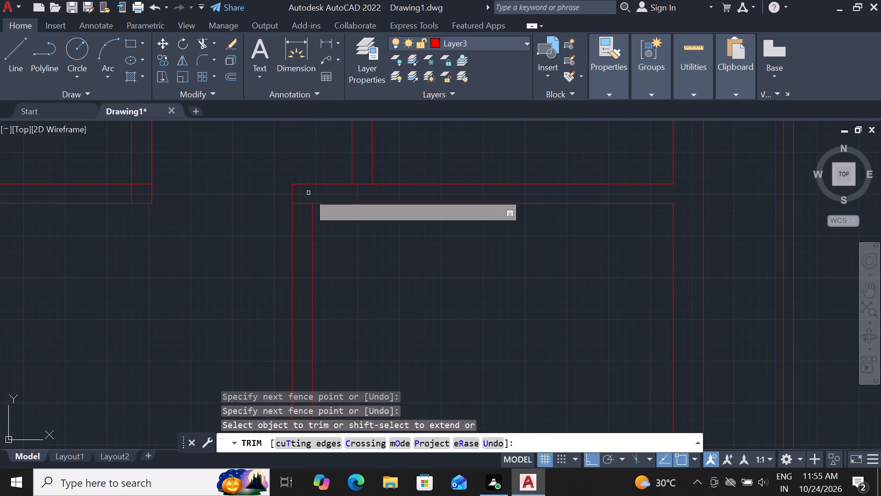
pyautogui.click(307, 193)
pyautogui.click(305, 224)
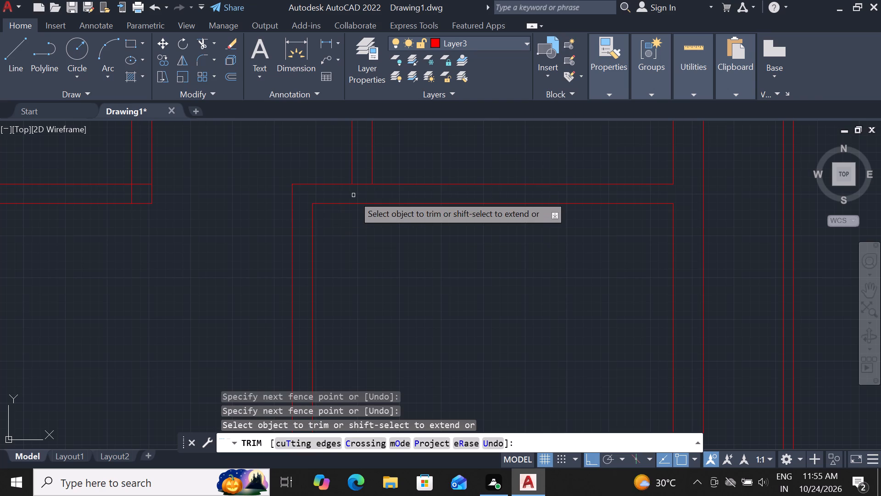
pyautogui.click(357, 180)
pyautogui.click(362, 194)
pyautogui.scroll(-2, 370, 194)
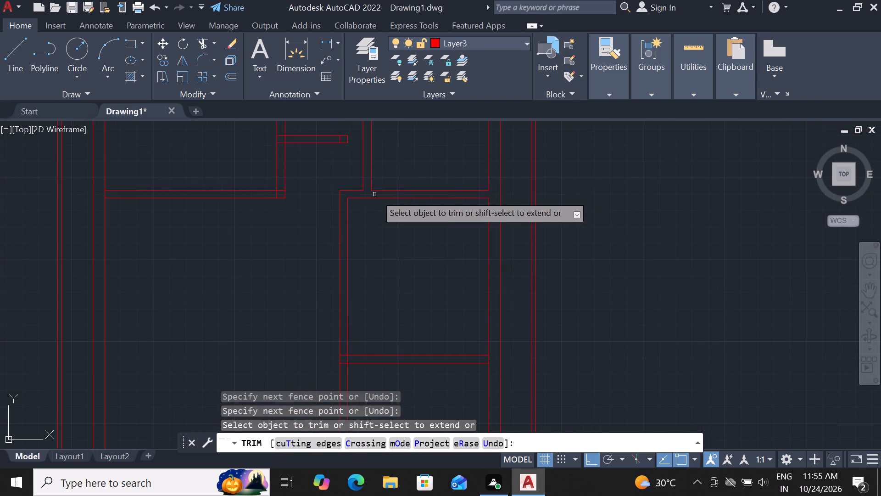
pyautogui.press('Escape')
# Trim the overlapping lines where the lower-right horizontal partition meets the inner right wall and the vertical partition.
pyautogui.scroll(-1, 433, 206)
pyautogui.scroll(2, 462, 289)
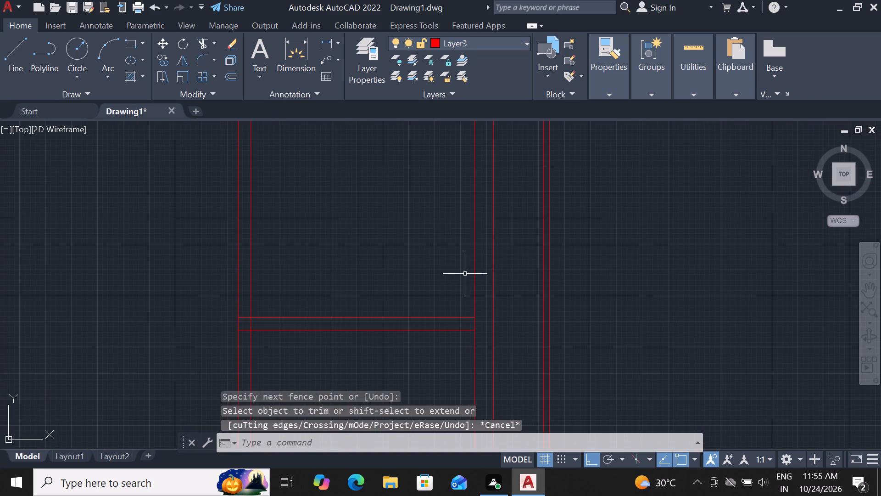
pyautogui.write('tr')
pyautogui.press('space')
pyautogui.click(481, 322)
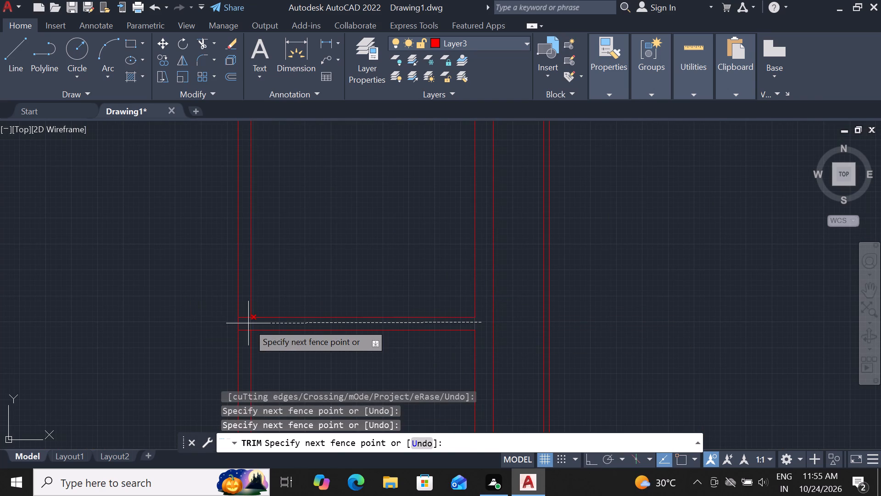
pyautogui.click(248, 323)
pyautogui.click(248, 310)
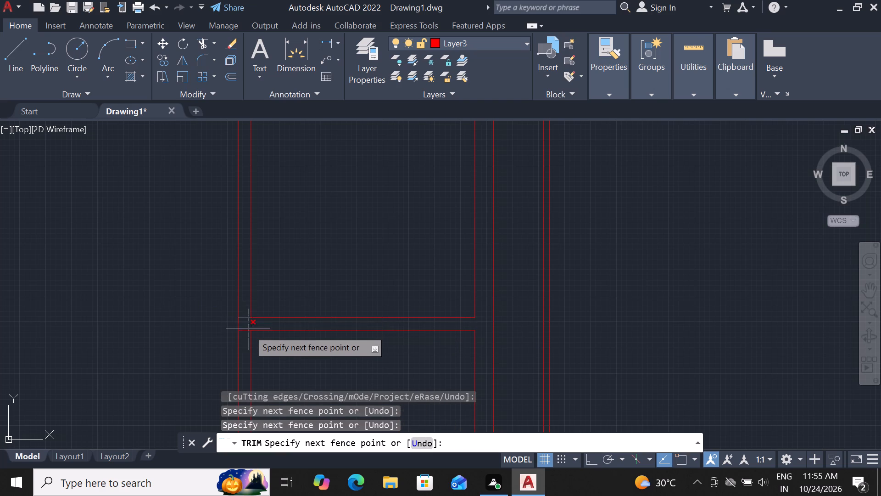
pyautogui.click(248, 338)
pyautogui.press('Escape')
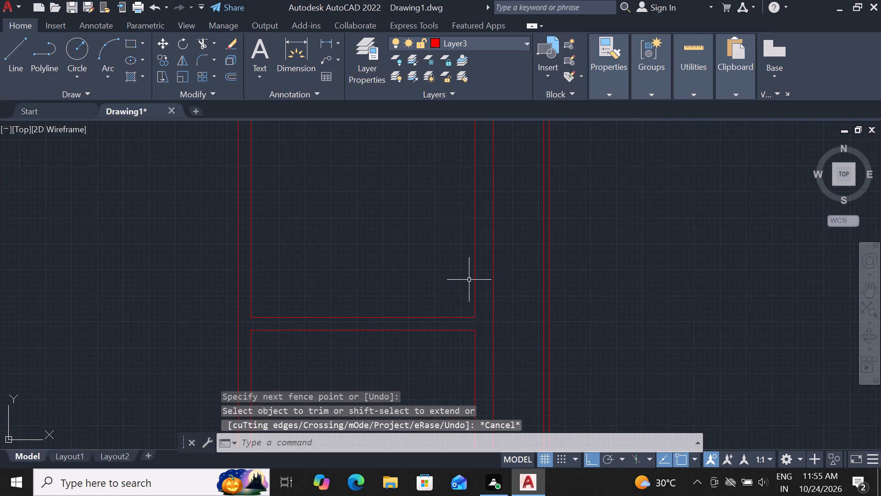
# Offset the inner right wall line of the middle-right room 4' to the left.
pyautogui.click(474, 278)
pyautogui.press('o')
pyautogui.write('f')
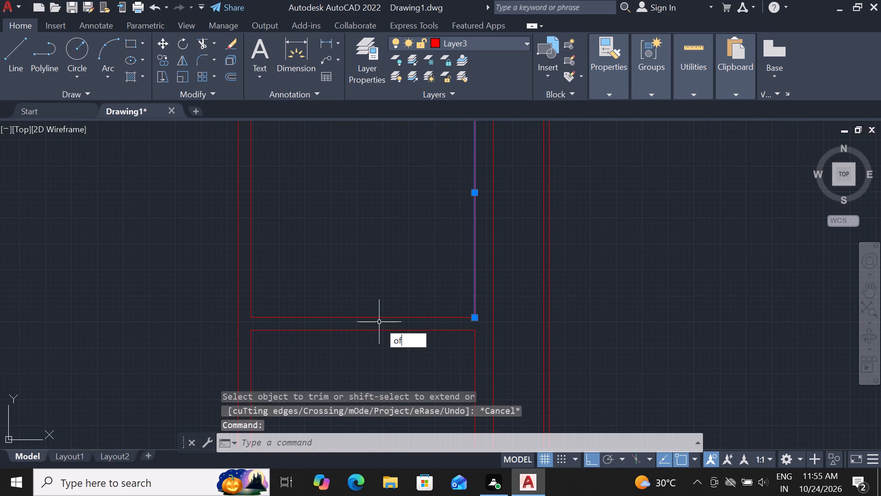
pyautogui.press('space')
pyautogui.scroll(-1, 403, 282)
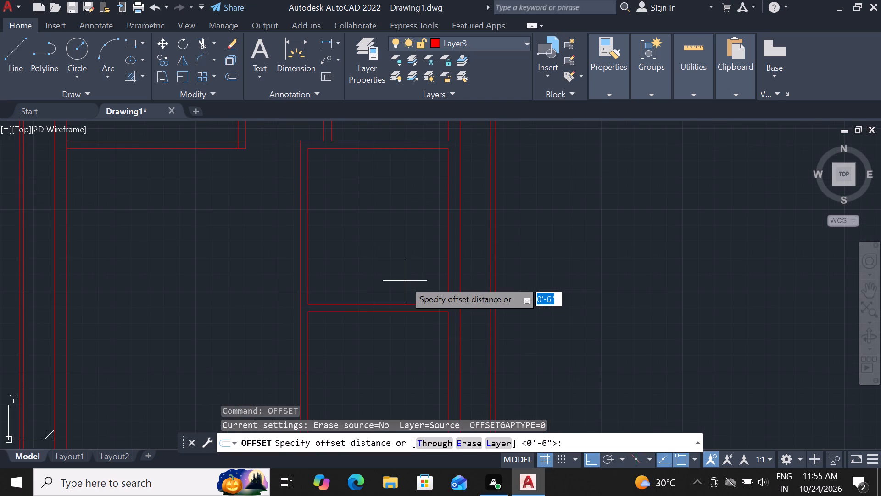
pyautogui.scroll(1, 405, 281)
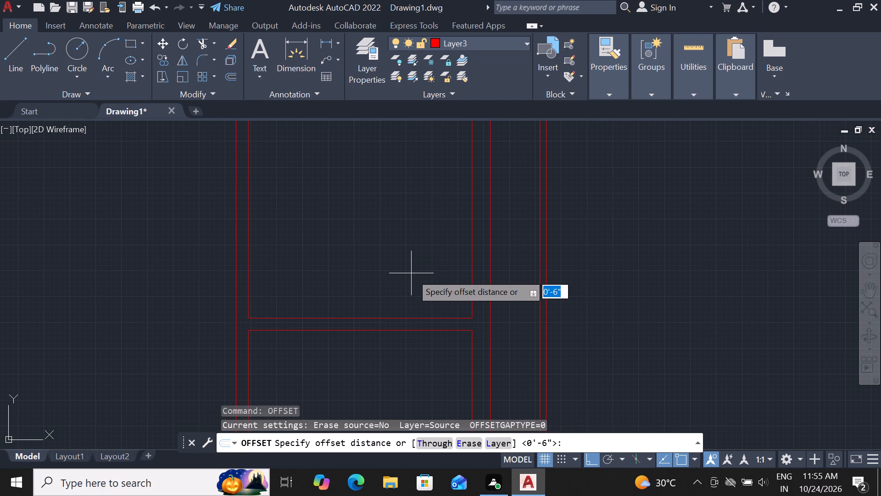
pyautogui.write("4'")
pyautogui.press('Return')
pyautogui.click(399, 272)
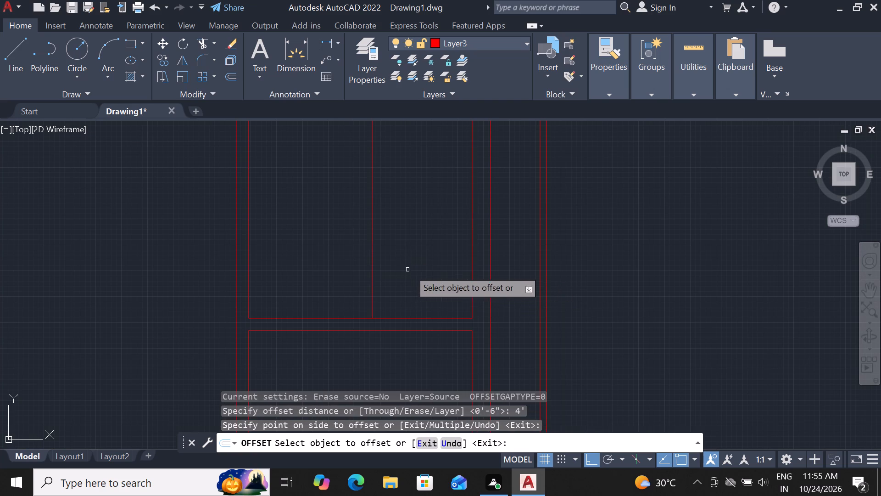
pyautogui.scroll(-2, 413, 269)
pyautogui.scroll(2, 366, 222)
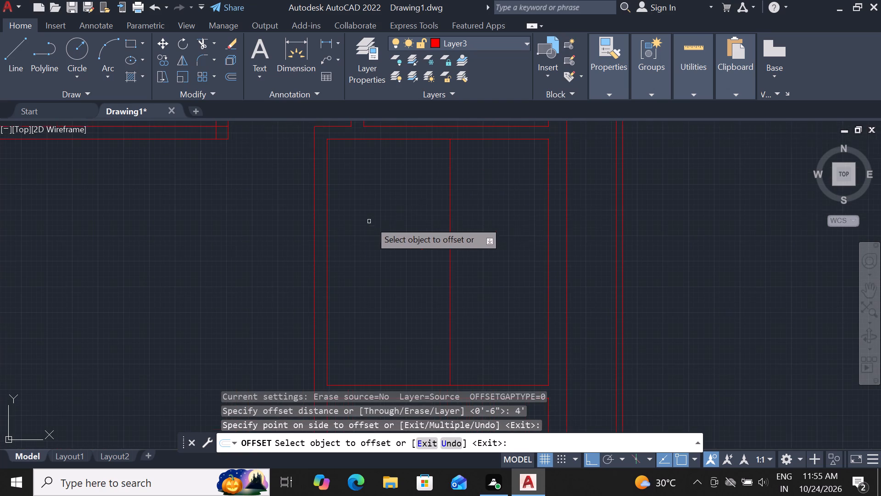
pyautogui.press('`')
pyautogui.press('Escape')
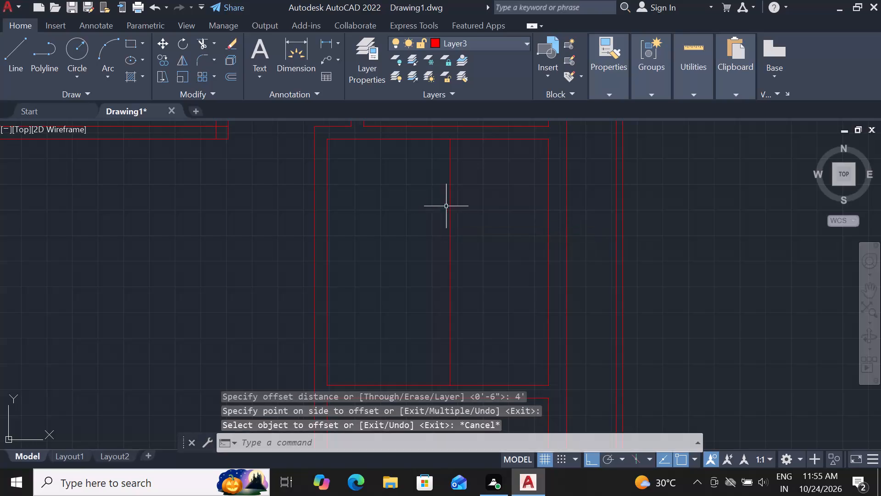
# Offset the new vertical line in the middle-right room 6" to the left to form a double-line partition.
pyautogui.click(448, 201)
pyautogui.write('of 6"')
pyautogui.press('Return')
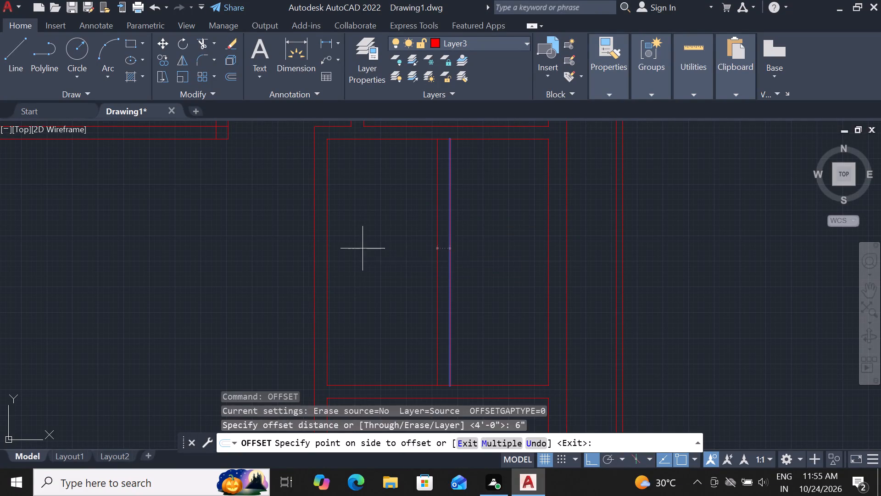
pyautogui.click(362, 248)
pyautogui.scroll(-1, 429, 214)
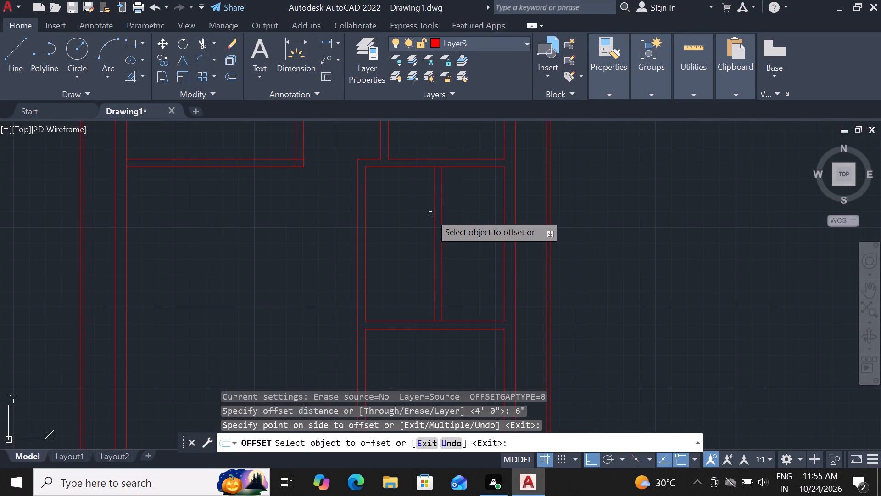
pyautogui.scroll(-2, 430, 214)
pyautogui.press('Escape')
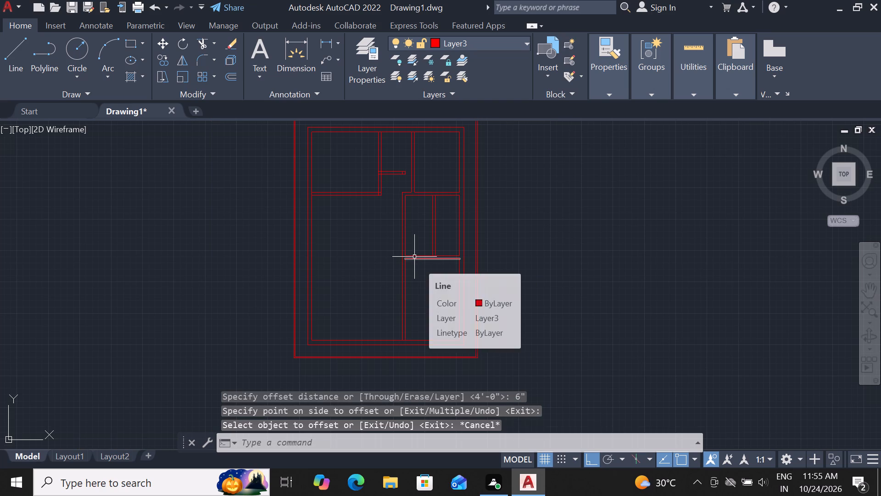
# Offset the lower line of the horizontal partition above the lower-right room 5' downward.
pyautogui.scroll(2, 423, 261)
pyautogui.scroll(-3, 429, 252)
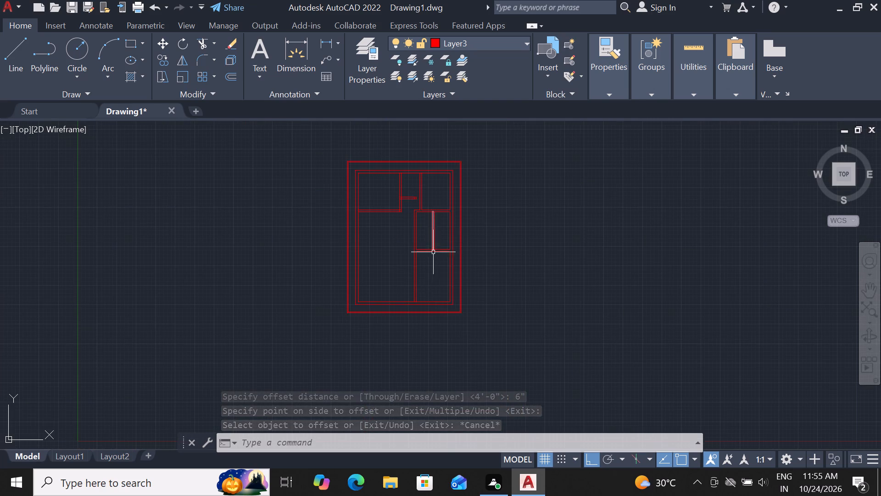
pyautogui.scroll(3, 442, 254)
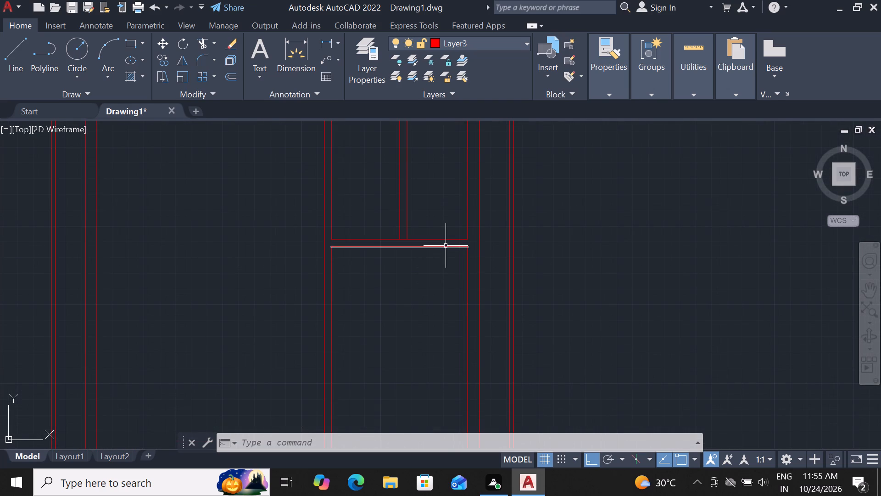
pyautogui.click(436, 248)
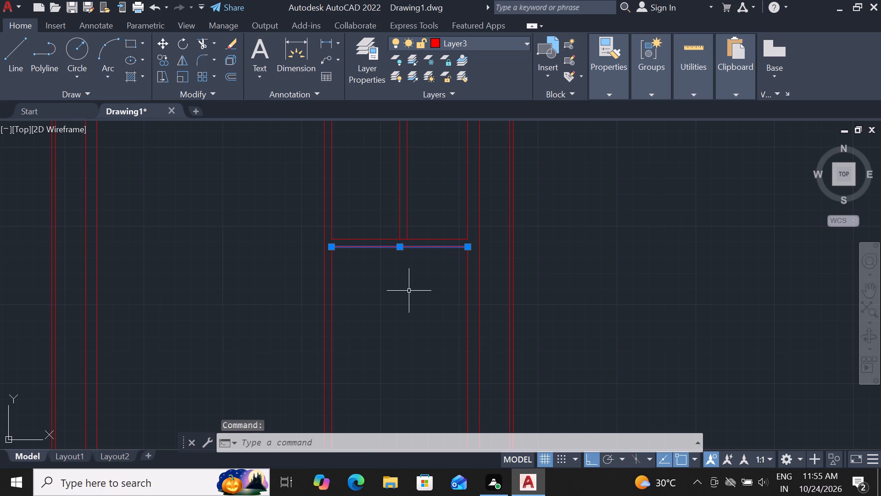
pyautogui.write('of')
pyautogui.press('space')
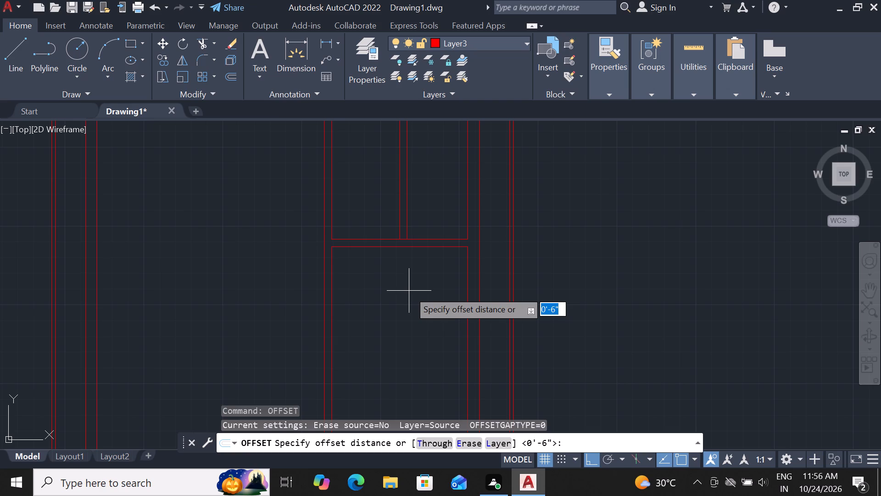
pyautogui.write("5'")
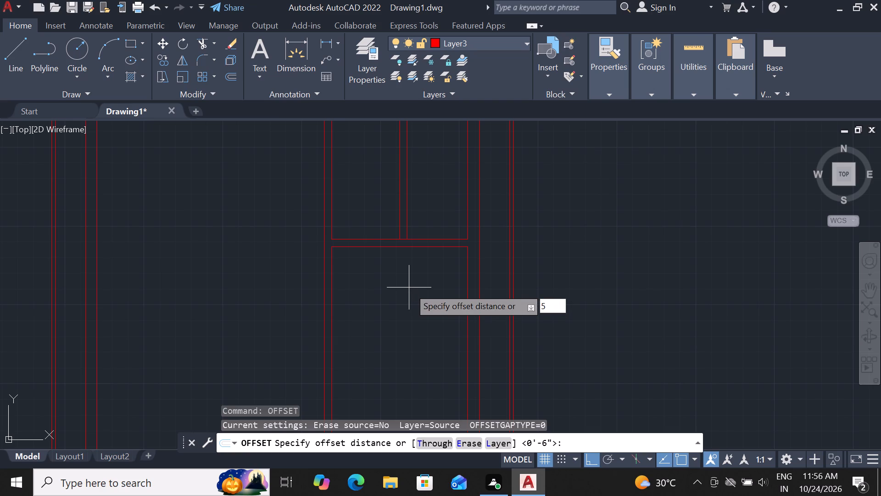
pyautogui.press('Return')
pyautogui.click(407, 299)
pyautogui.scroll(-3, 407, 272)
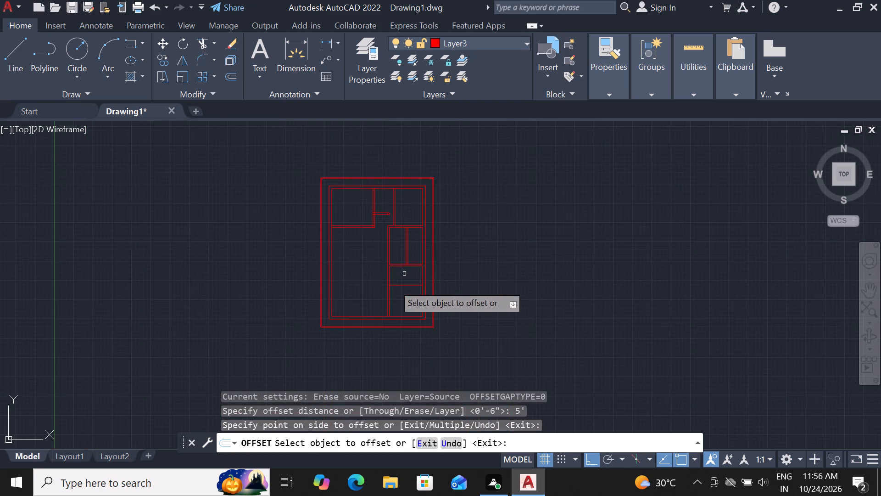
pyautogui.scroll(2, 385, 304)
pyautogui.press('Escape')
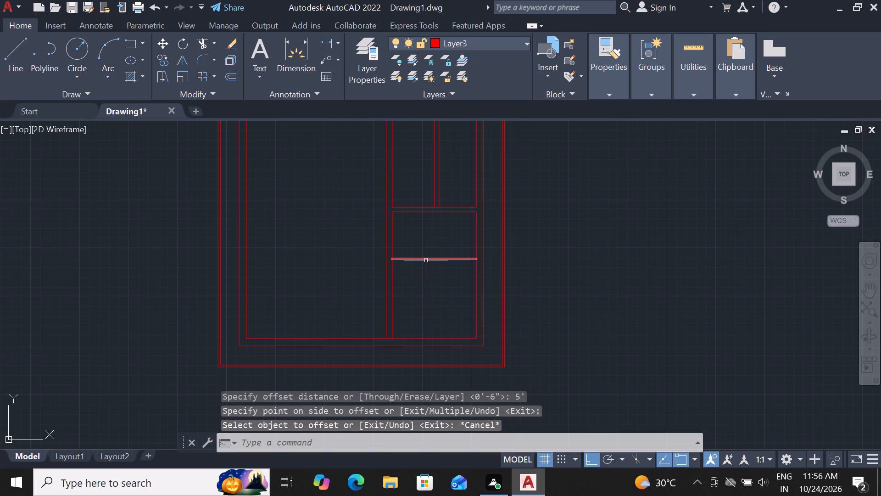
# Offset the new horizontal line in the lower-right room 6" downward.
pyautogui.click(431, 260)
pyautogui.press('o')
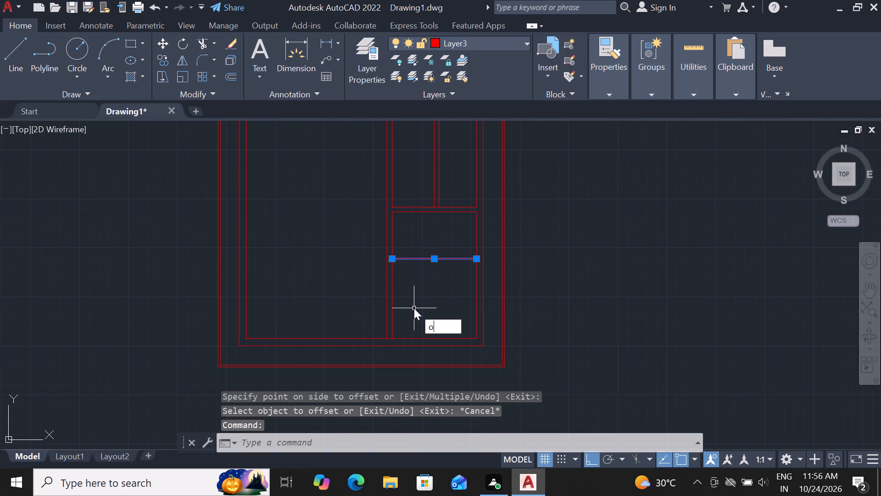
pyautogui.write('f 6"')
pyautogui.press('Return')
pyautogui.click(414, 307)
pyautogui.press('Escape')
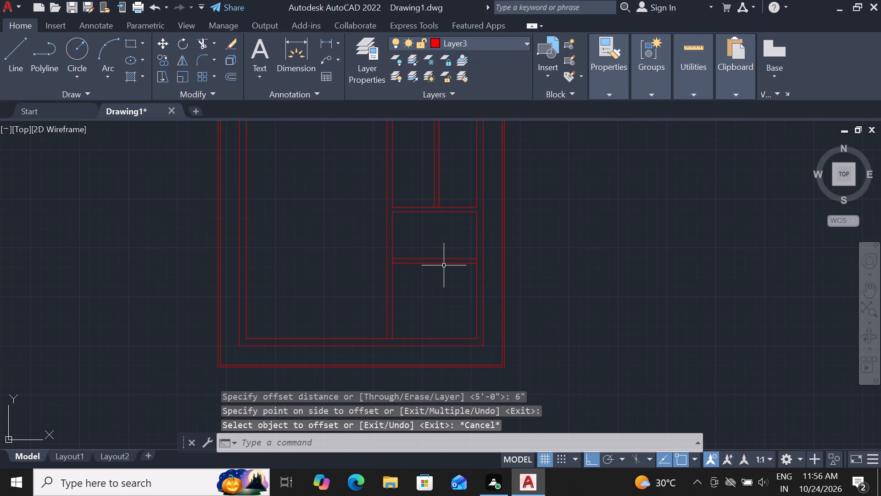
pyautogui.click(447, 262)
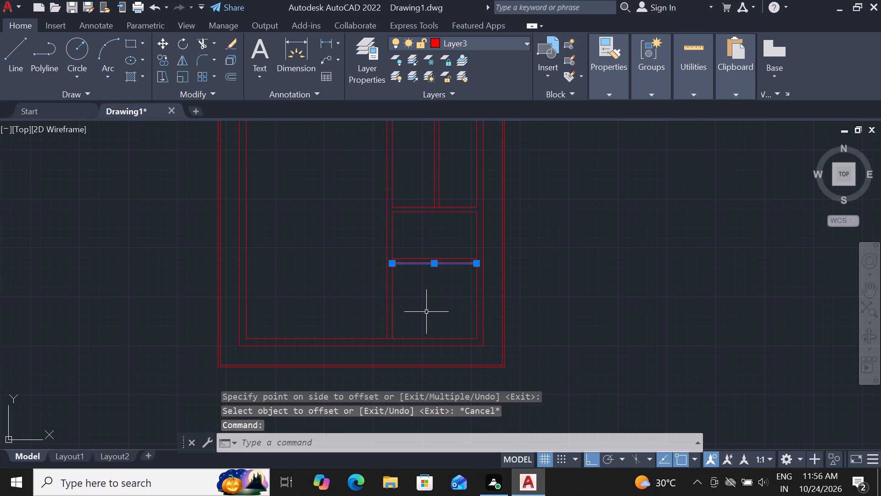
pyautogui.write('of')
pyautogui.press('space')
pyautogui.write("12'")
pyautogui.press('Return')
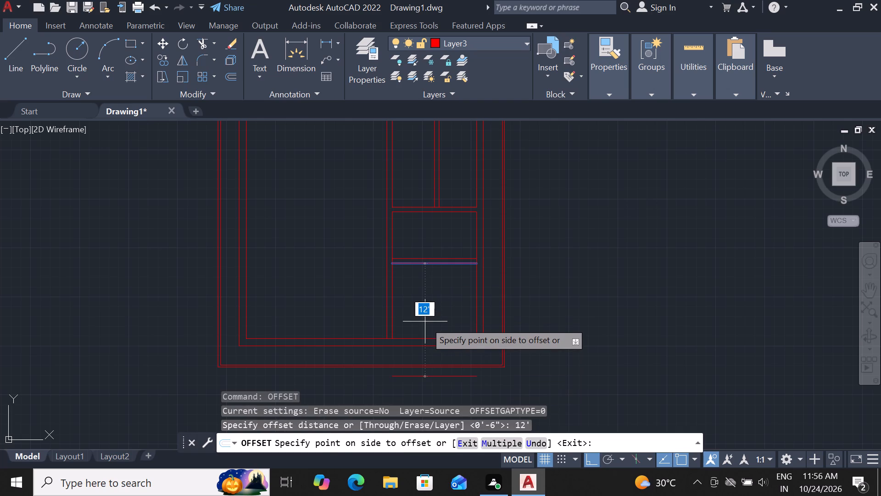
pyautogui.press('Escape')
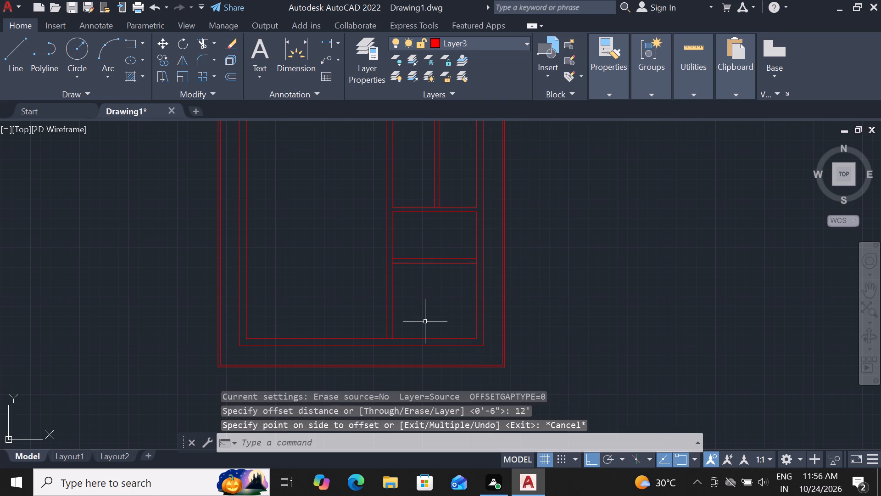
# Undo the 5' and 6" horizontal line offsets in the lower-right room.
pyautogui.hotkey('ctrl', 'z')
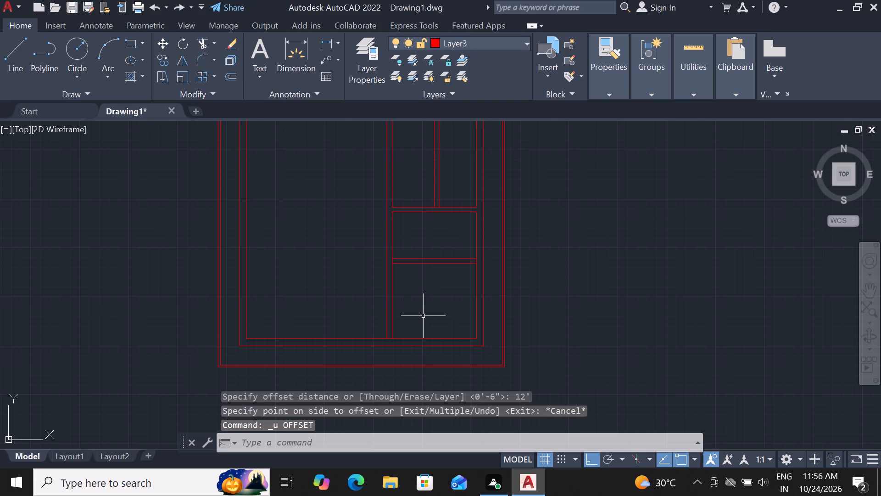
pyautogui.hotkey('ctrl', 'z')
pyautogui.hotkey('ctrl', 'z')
# Extend both lines of the lower vertical partition down through the bottom wall to the outermost bottom boundary line.
pyautogui.scroll(1, 421, 349)
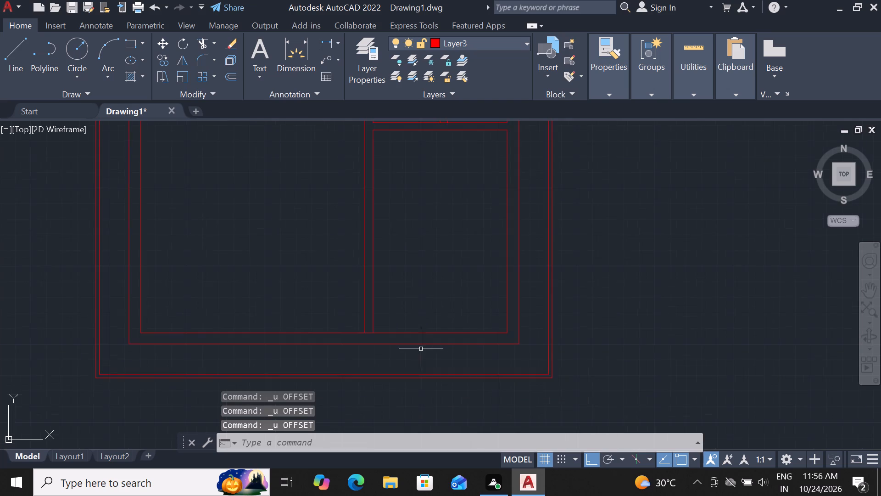
pyautogui.scroll(1, 421, 349)
pyautogui.press('e')
pyautogui.write('x')
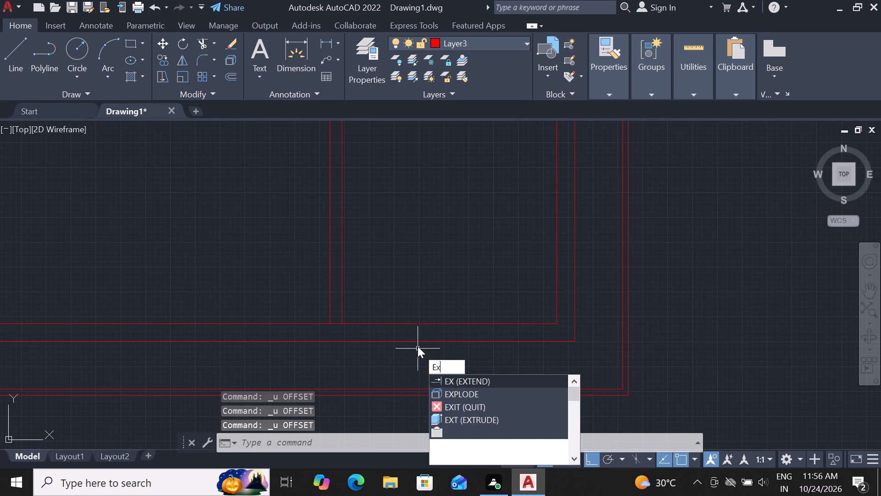
pyautogui.press('space')
pyautogui.press('space')
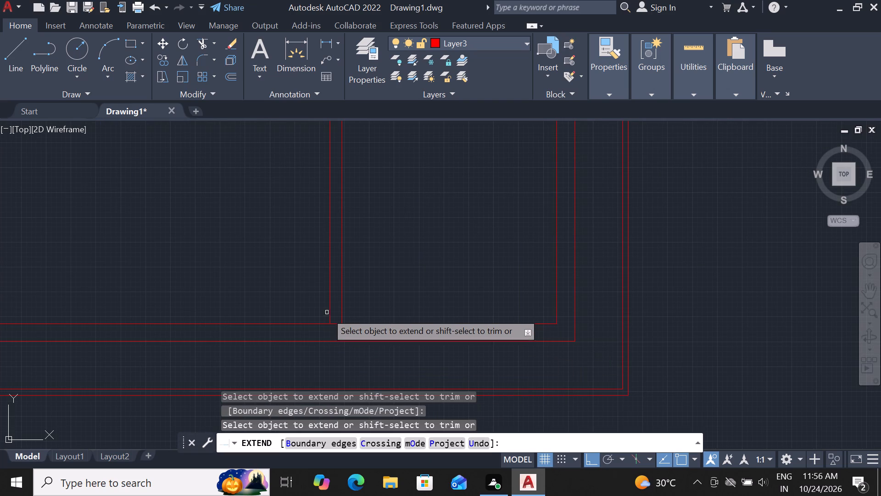
pyautogui.click(329, 315)
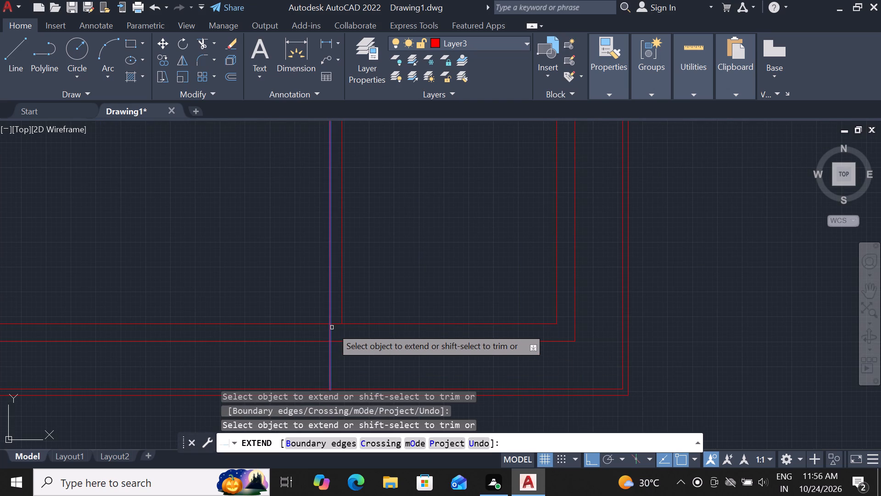
pyautogui.click(332, 327)
pyautogui.click(341, 316)
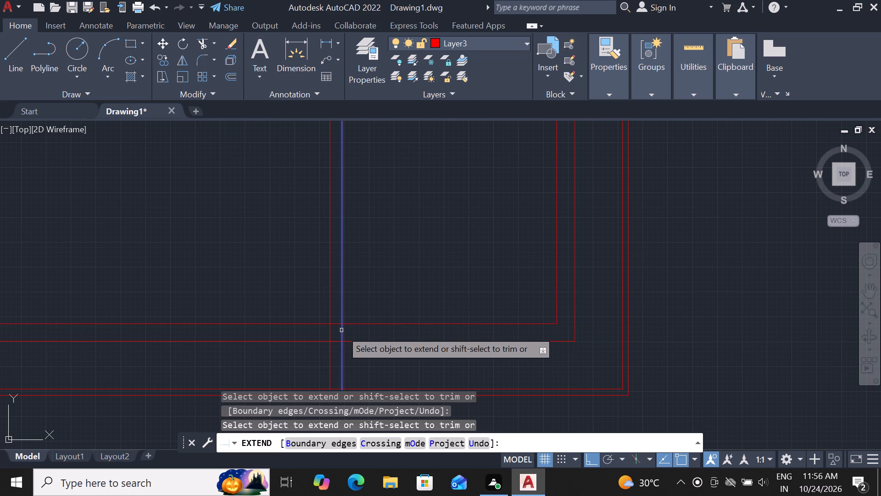
pyautogui.click(341, 330)
pyautogui.scroll(-1, 345, 328)
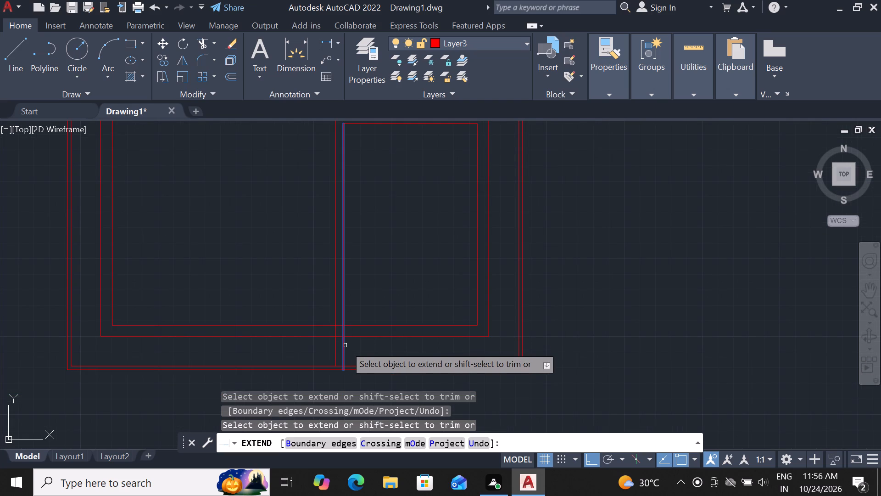
pyautogui.click(345, 345)
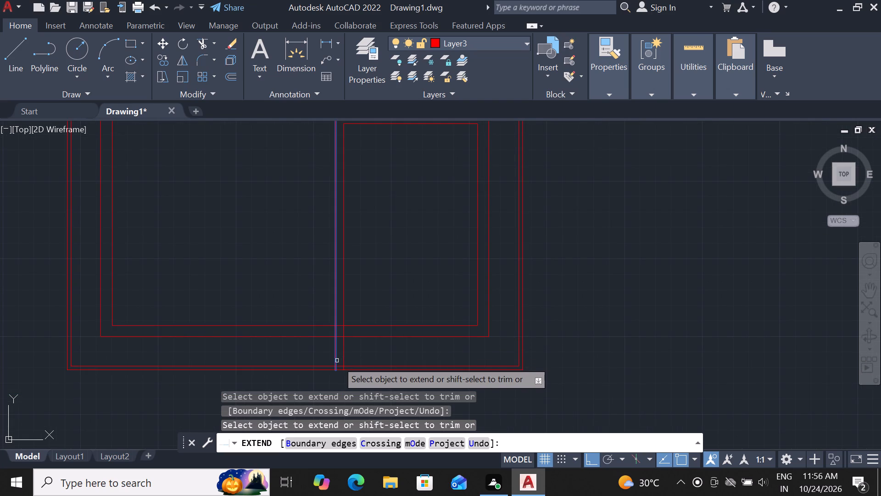
pyautogui.click(337, 361)
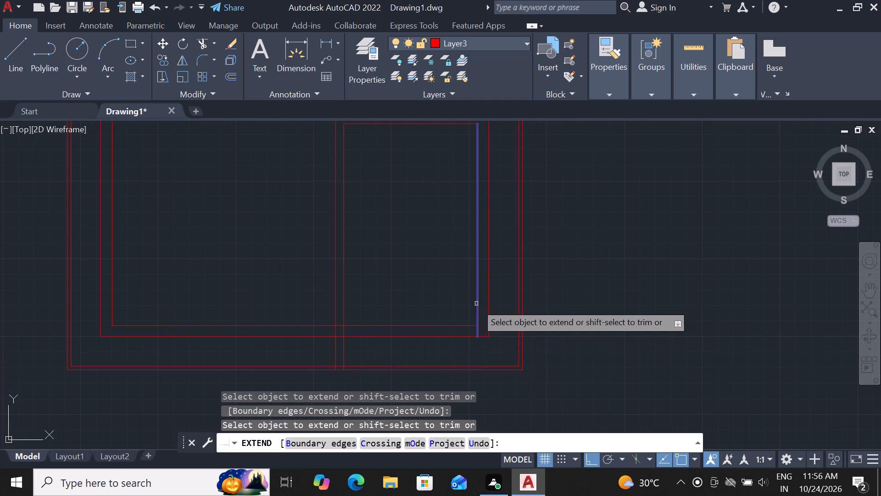
# Extend the inner right wall line down through the bottom wall to the outermost bottom boundary line.
pyautogui.click(476, 304)
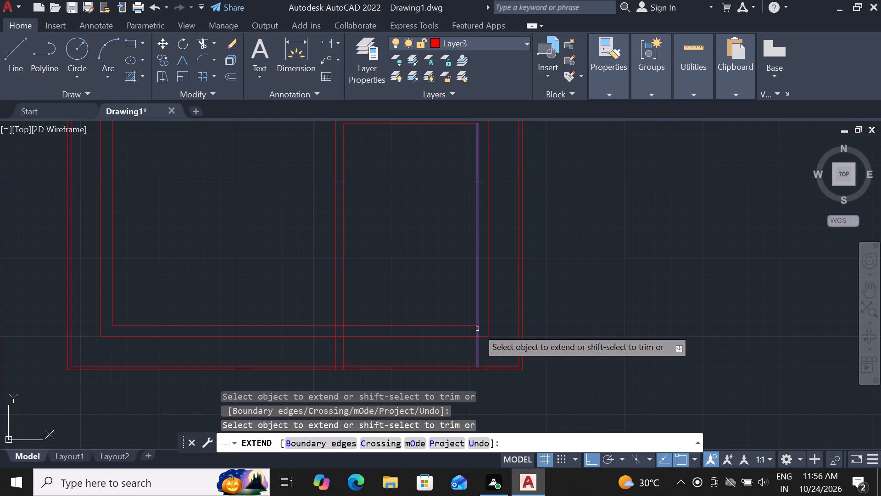
pyautogui.click(477, 335)
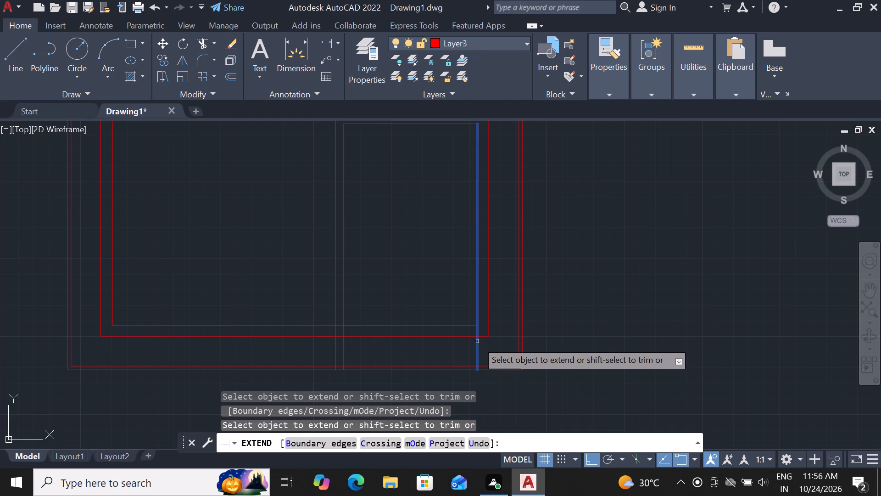
pyautogui.click(477, 346)
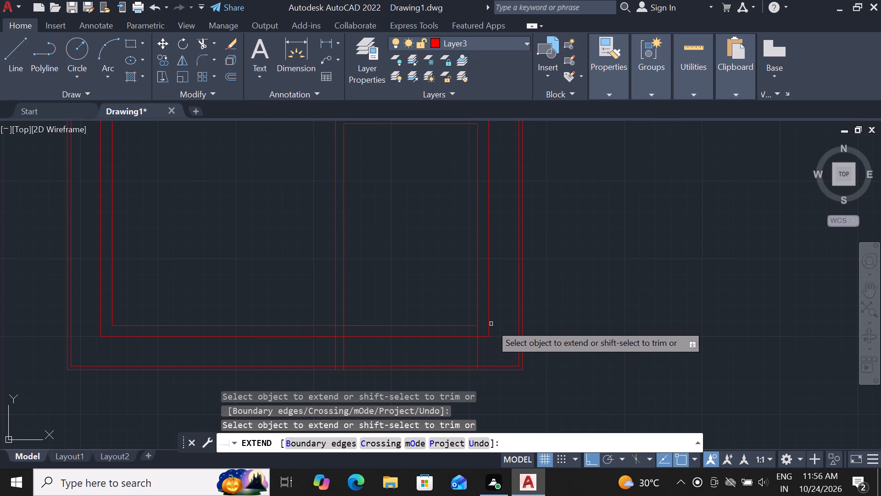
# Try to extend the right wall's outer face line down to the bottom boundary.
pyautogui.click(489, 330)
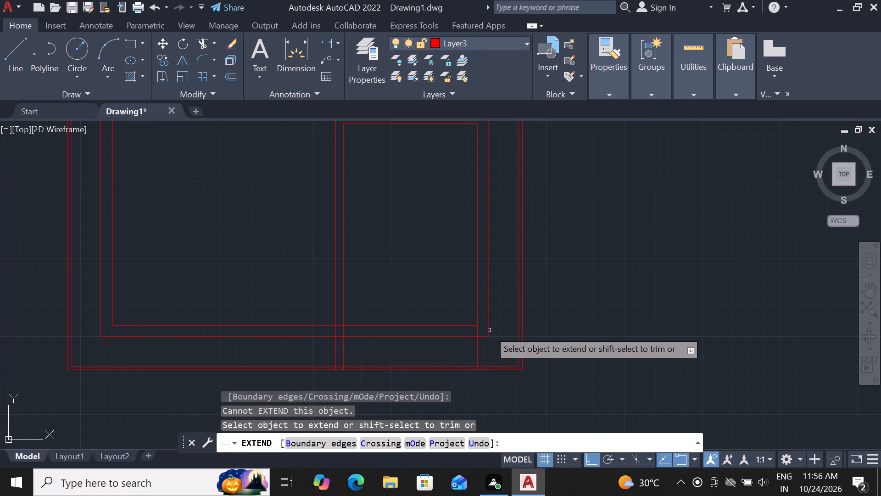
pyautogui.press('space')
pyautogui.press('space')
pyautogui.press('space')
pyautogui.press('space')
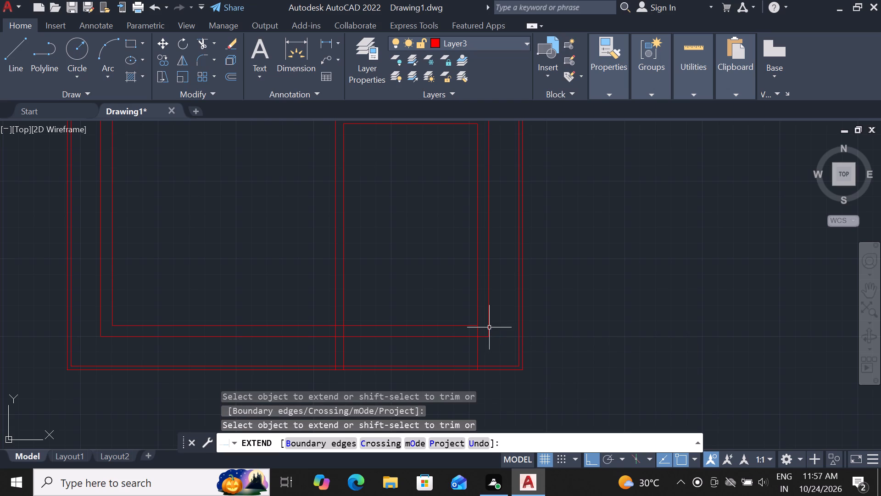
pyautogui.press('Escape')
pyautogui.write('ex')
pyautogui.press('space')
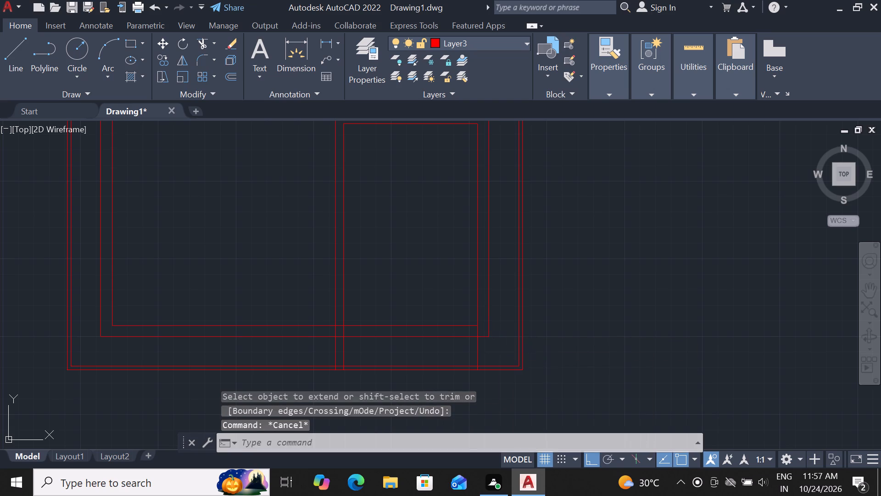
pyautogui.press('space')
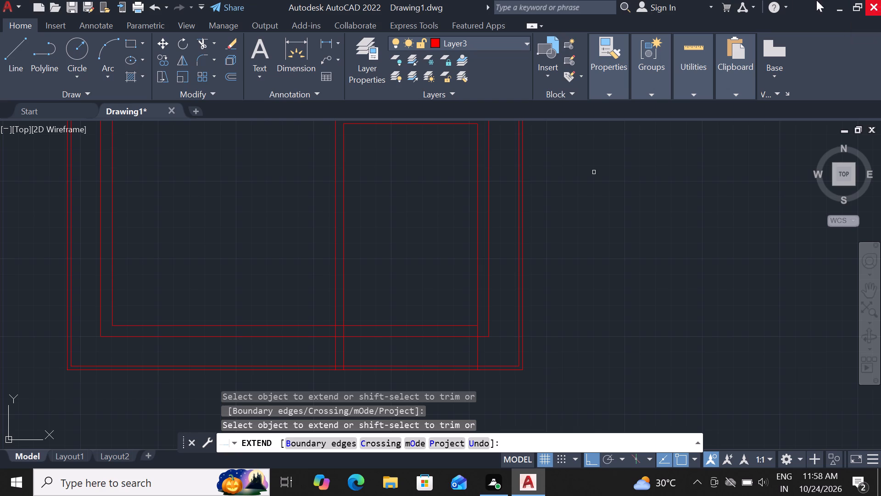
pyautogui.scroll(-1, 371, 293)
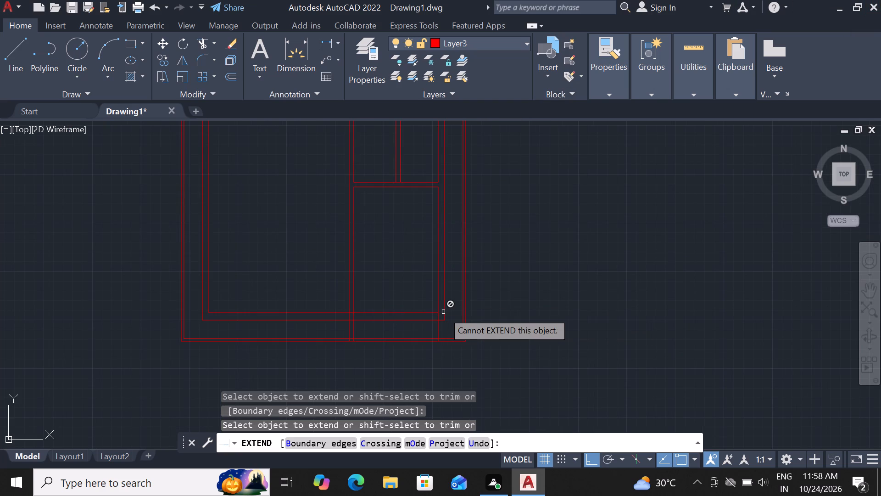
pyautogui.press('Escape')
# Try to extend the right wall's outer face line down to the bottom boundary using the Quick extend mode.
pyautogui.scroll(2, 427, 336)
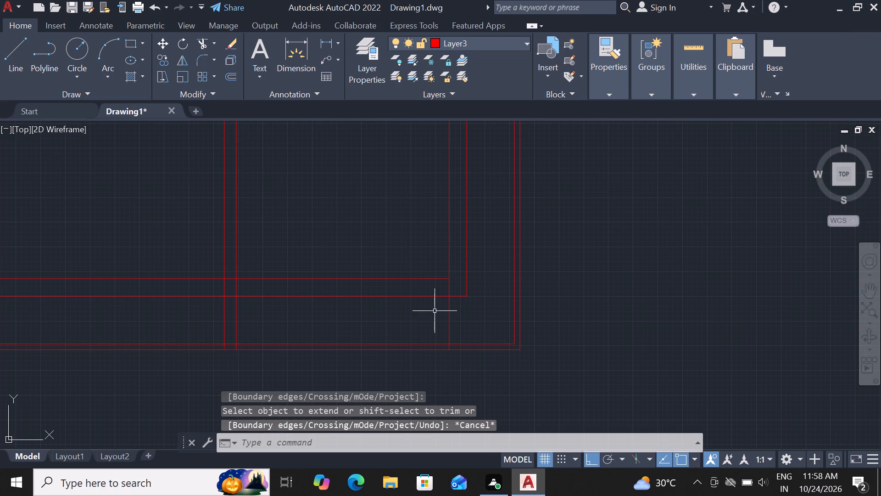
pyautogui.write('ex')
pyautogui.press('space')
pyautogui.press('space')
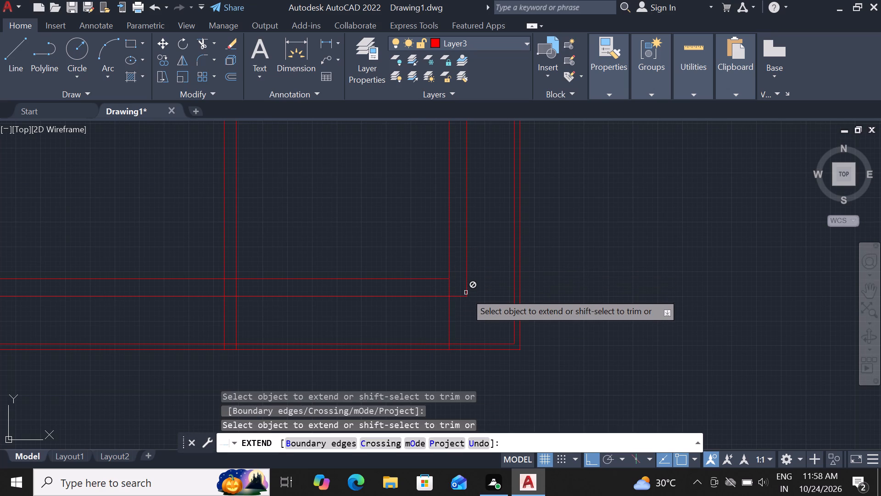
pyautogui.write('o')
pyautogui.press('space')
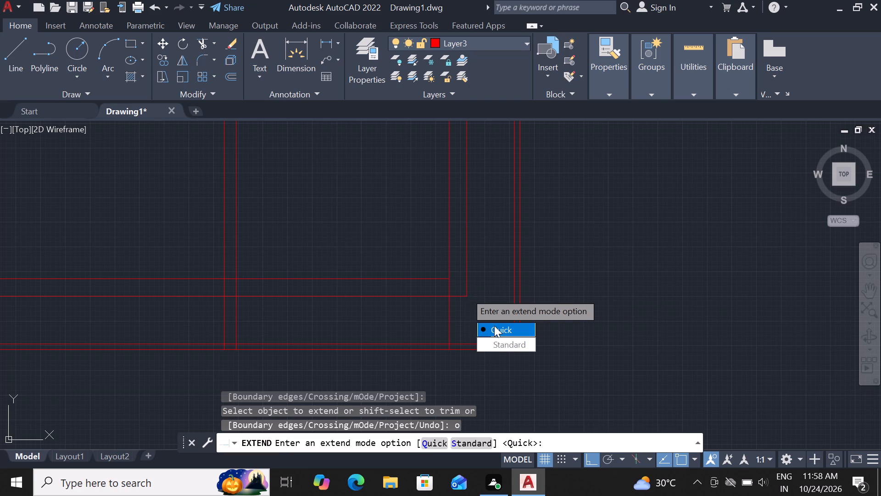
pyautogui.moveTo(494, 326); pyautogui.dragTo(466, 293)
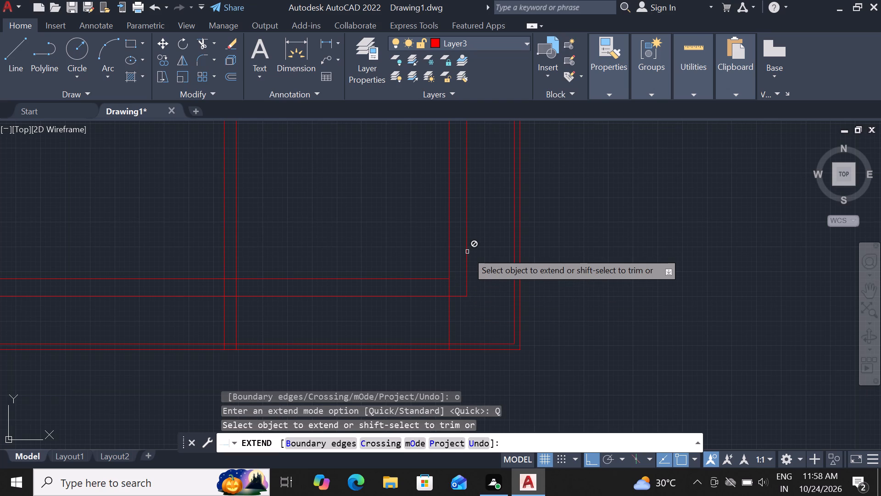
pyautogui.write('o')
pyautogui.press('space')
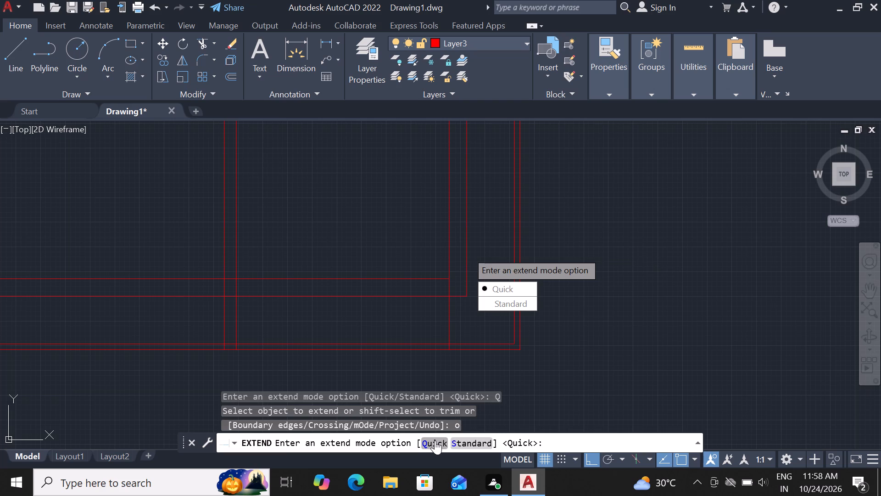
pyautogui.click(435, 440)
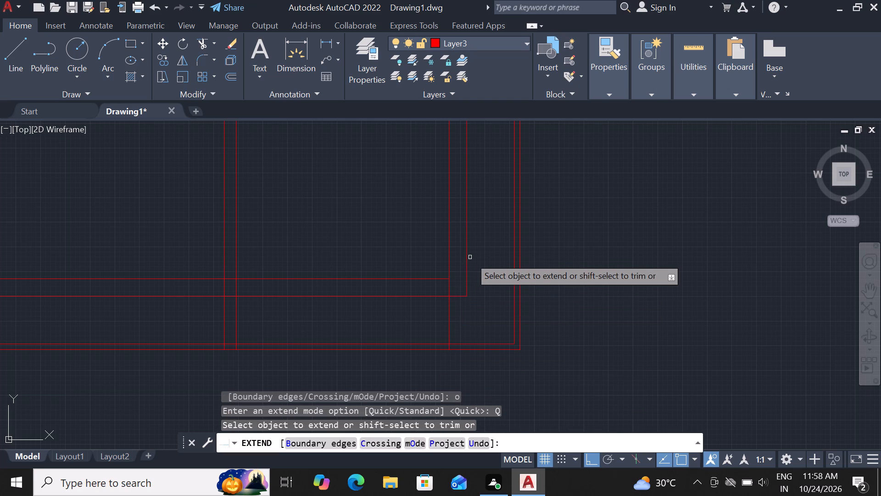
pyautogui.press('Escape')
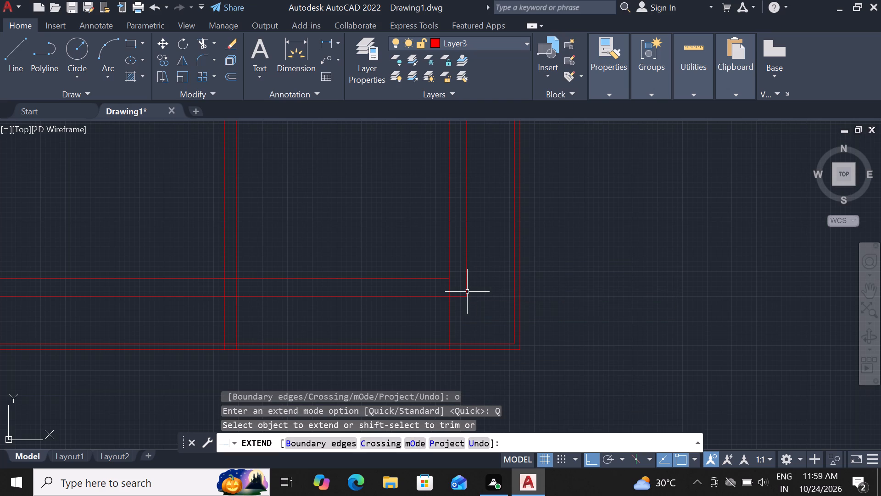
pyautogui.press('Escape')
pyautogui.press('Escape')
# Extend the left wall's inner face line down through the bottom wall to the outermost bottom boundary line.
pyautogui.write('ex')
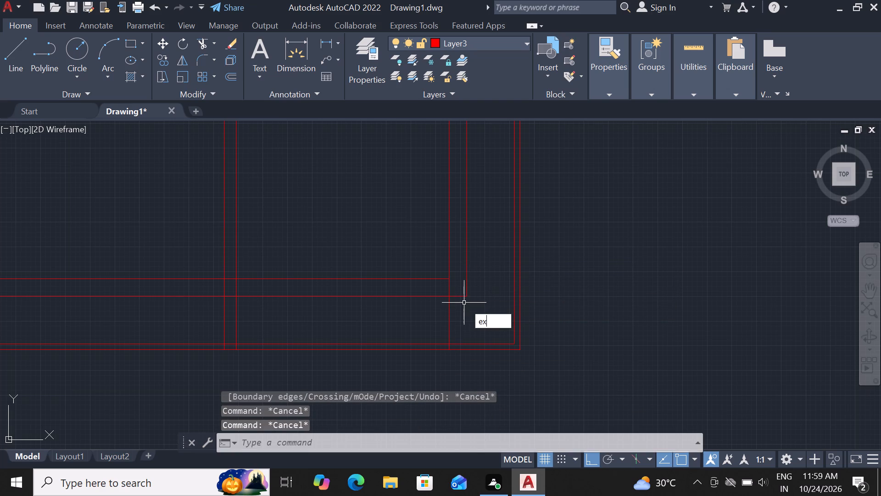
pyautogui.press('space')
pyautogui.press('space')
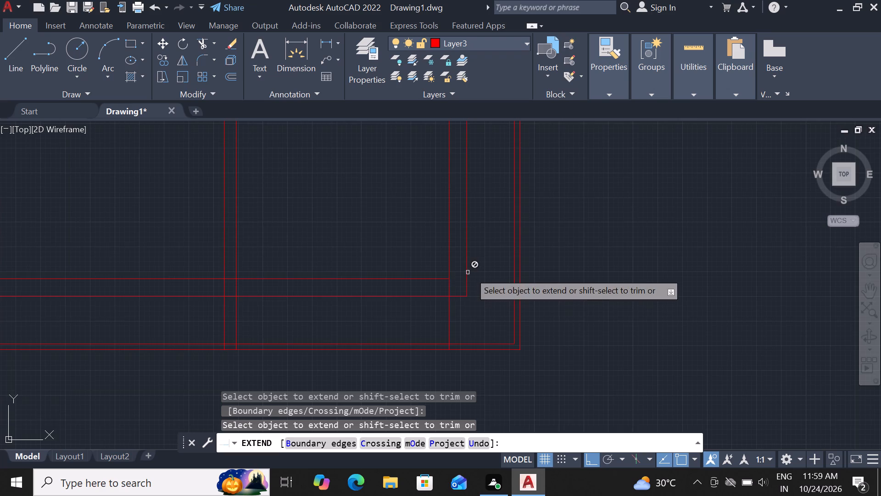
pyautogui.scroll(-3, 469, 272)
pyautogui.scroll(3, 307, 255)
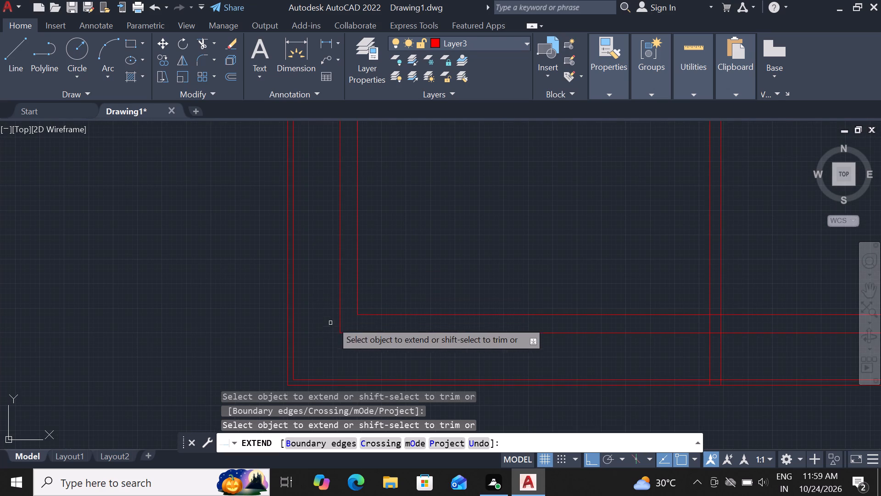
pyautogui.click(359, 299)
pyautogui.click(357, 336)
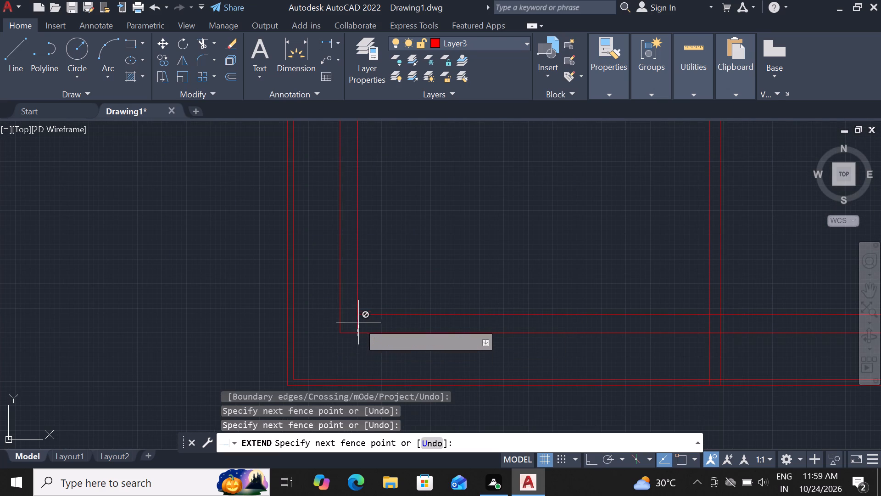
pyautogui.click(359, 321)
pyautogui.click(357, 343)
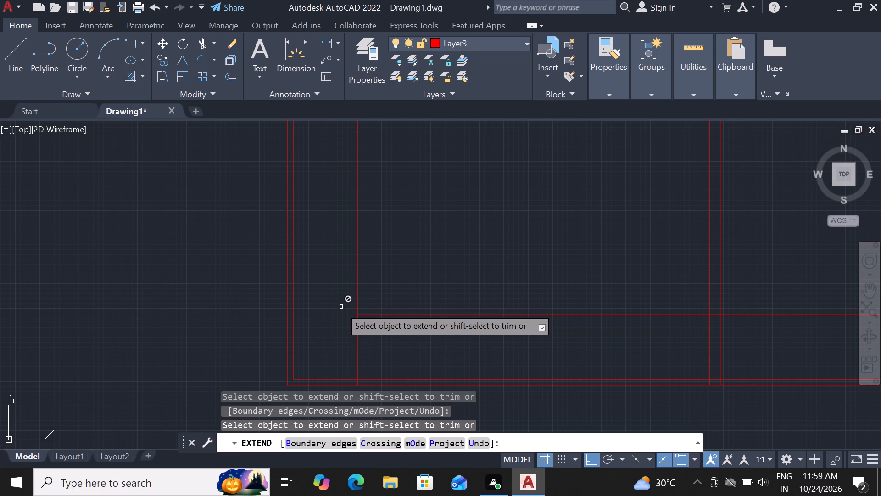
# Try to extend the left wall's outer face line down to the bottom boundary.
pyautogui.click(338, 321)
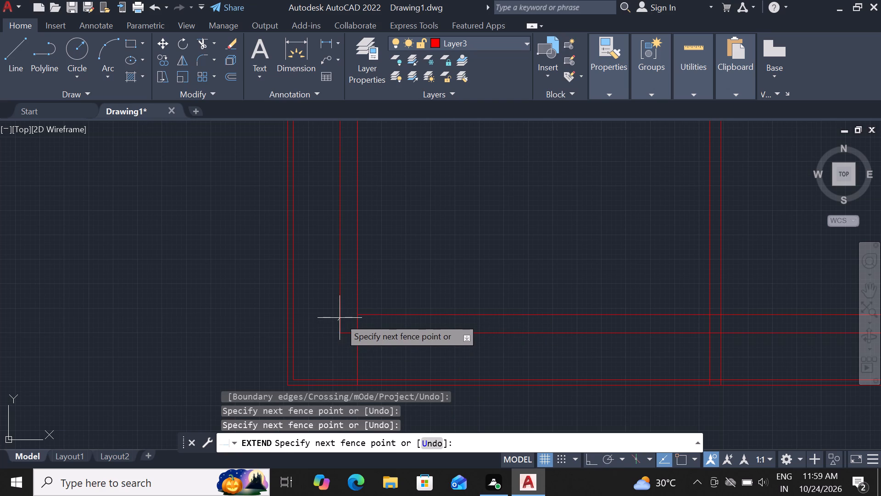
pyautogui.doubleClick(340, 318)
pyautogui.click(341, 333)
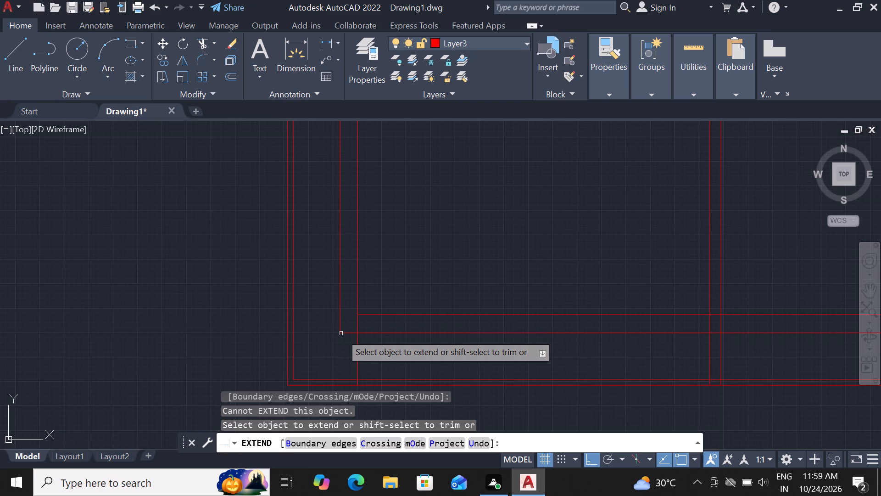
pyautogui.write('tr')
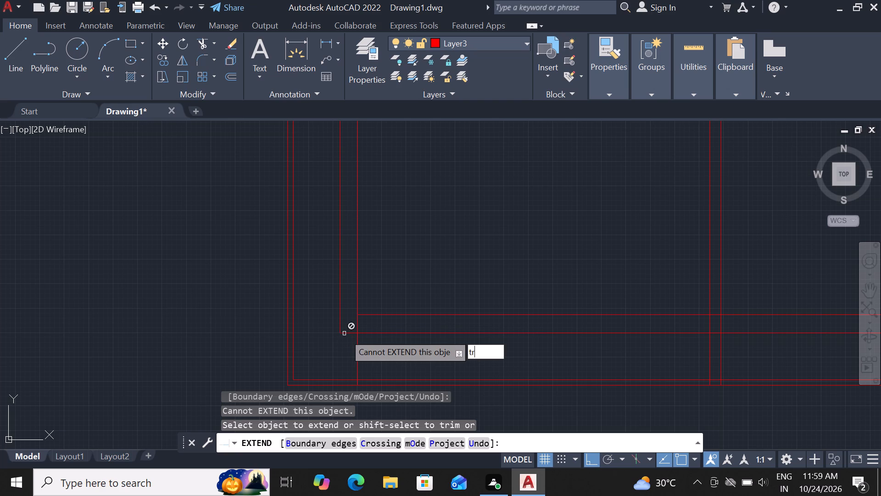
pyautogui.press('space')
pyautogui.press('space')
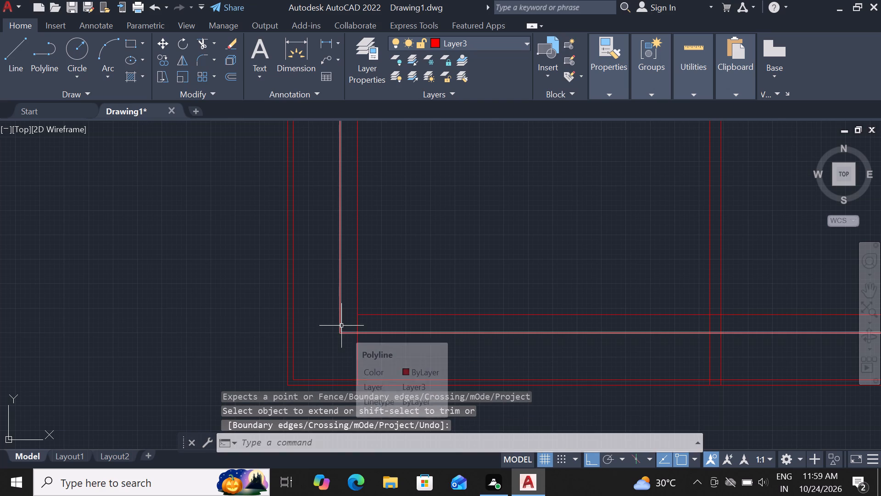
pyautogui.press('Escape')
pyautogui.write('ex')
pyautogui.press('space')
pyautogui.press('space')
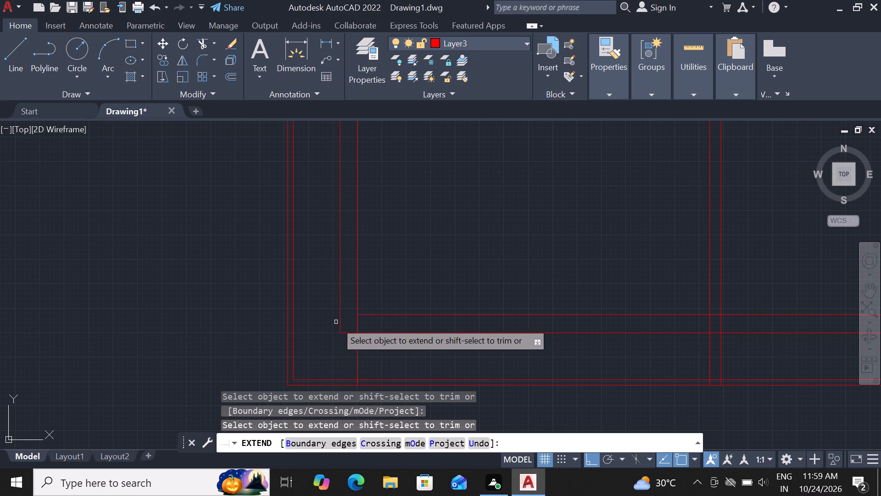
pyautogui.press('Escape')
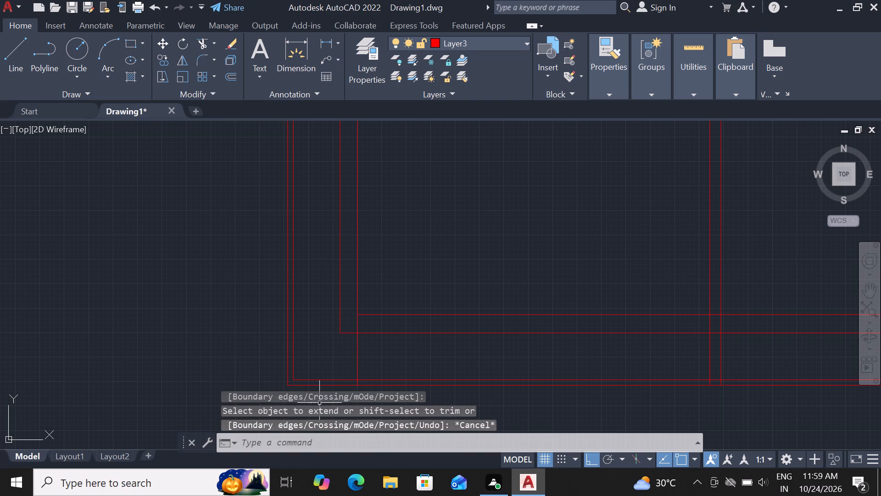
# Draw a 2'-3" vertical line from the outer wall outline's lower-left corner down to the outermost bottom boundary line.
pyautogui.write('l')
pyautogui.press('space')
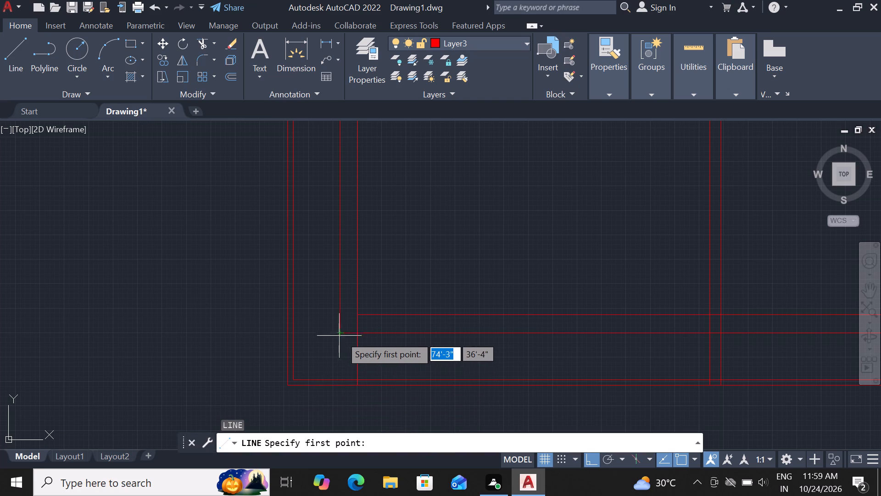
pyautogui.click(340, 336)
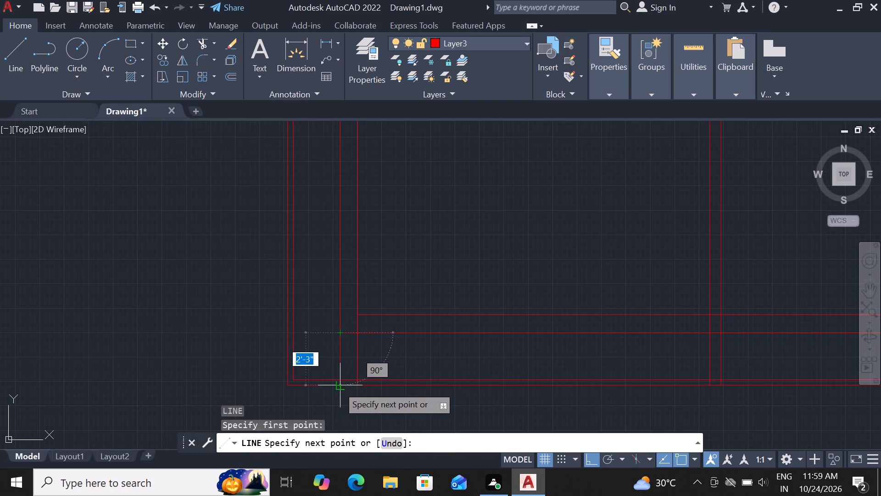
pyautogui.click(338, 386)
pyautogui.press('space')
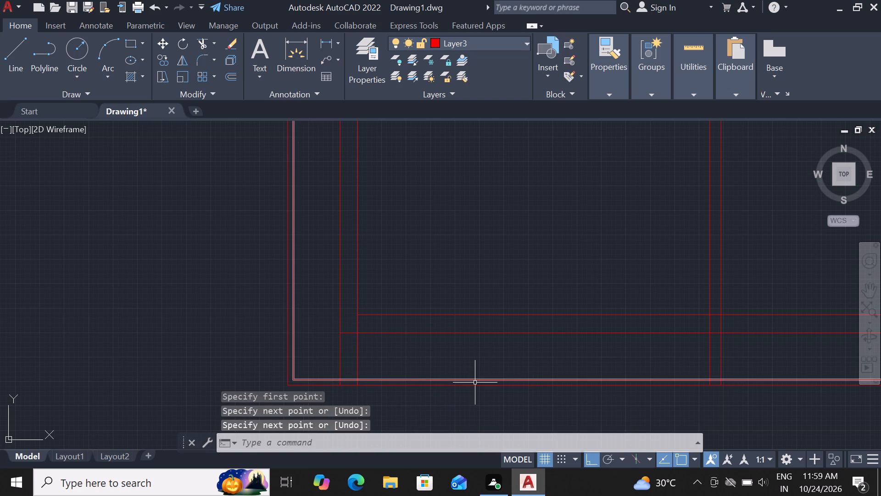
# Draw a vertical line from the outer wall outline's lower-right corner down to the outermost bottom boundary line.
pyautogui.press('space')
pyautogui.scroll(-3, 442, 352)
pyautogui.scroll(4, 546, 359)
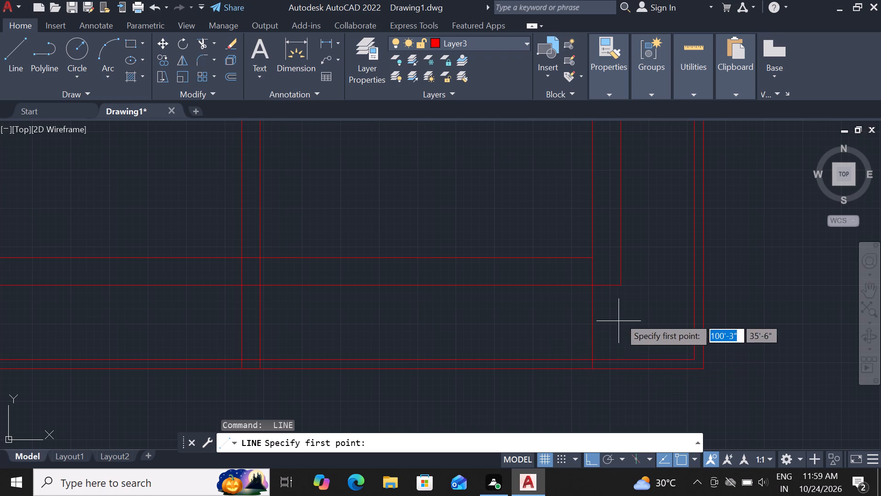
pyautogui.click(616, 283)
pyautogui.click(621, 367)
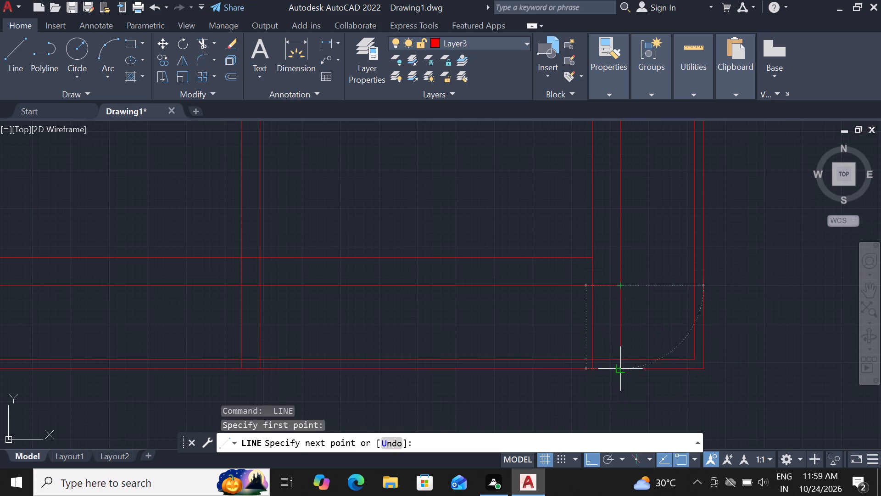
pyautogui.press('space')
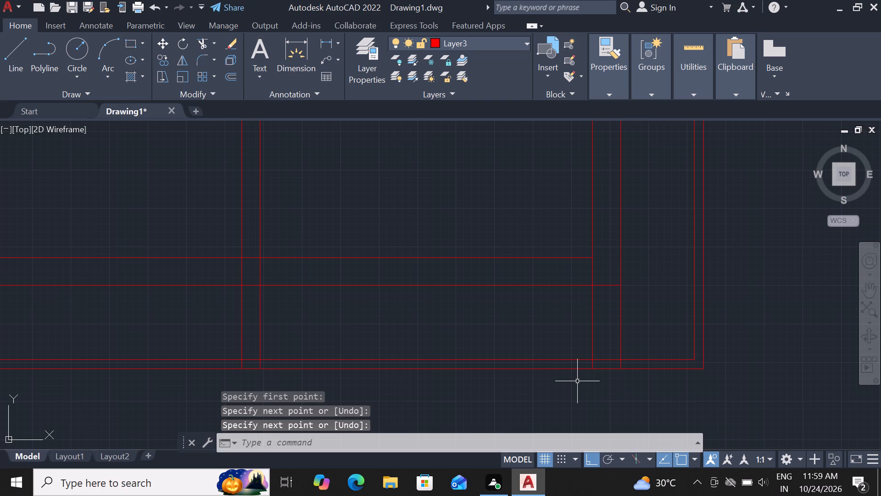
pyautogui.press('Escape')
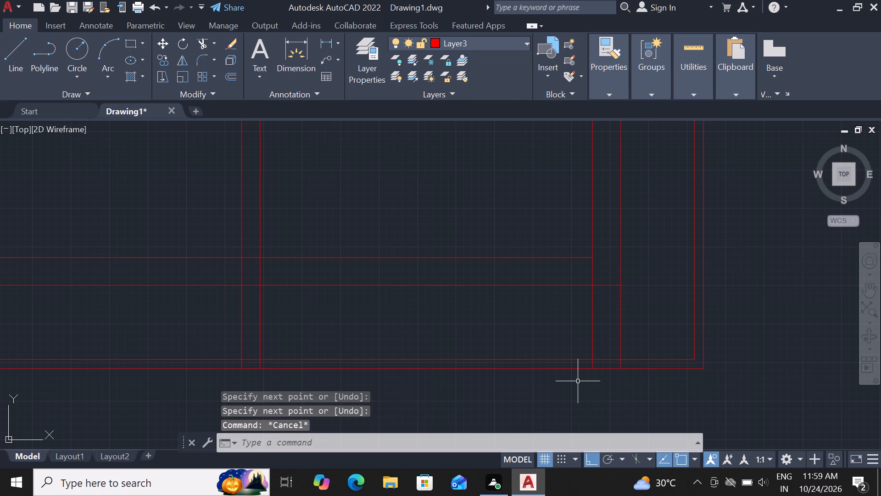
# Trim both bottom wall lines between the vertical partition and the right wall, and between the left wall and the partition.
pyautogui.scroll(-2, 578, 381)
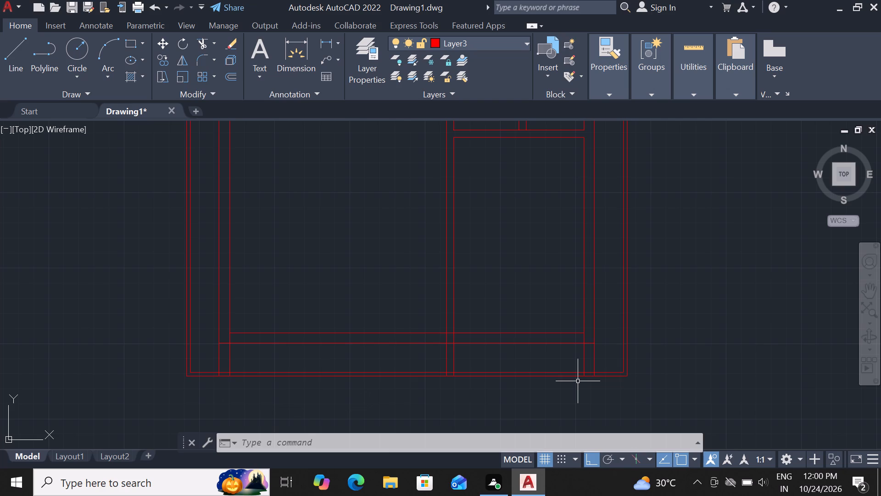
pyautogui.scroll(2, 591, 367)
pyautogui.scroll(-2, 590, 376)
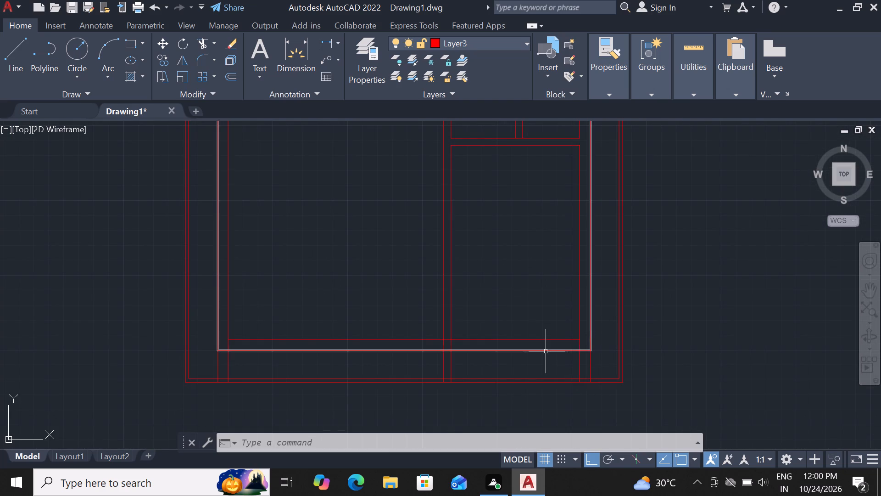
pyautogui.write('tr')
pyautogui.press('space')
pyautogui.press('space')
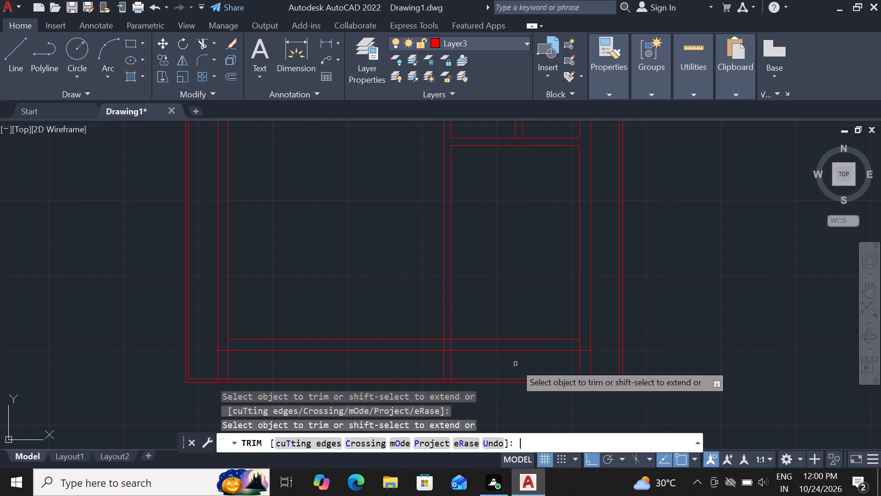
pyautogui.moveTo(513, 367); pyautogui.dragTo(514, 361)
pyautogui.click(546, 293)
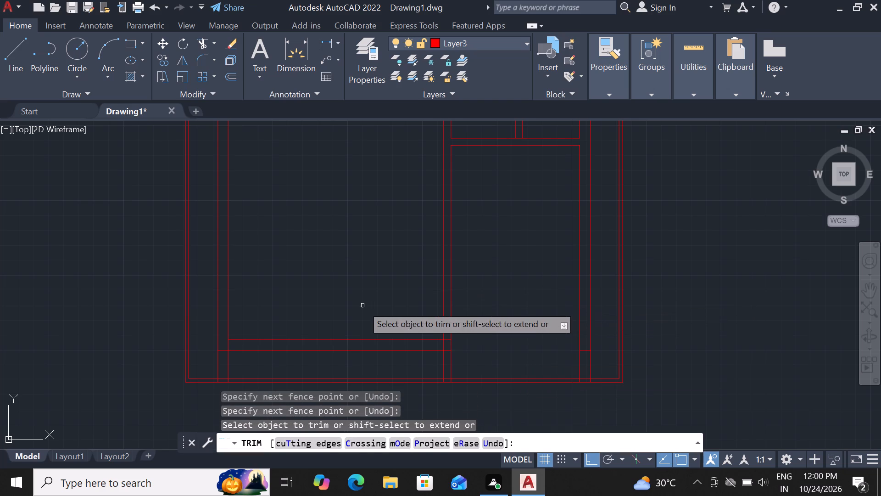
pyautogui.click(362, 305)
pyautogui.click(340, 355)
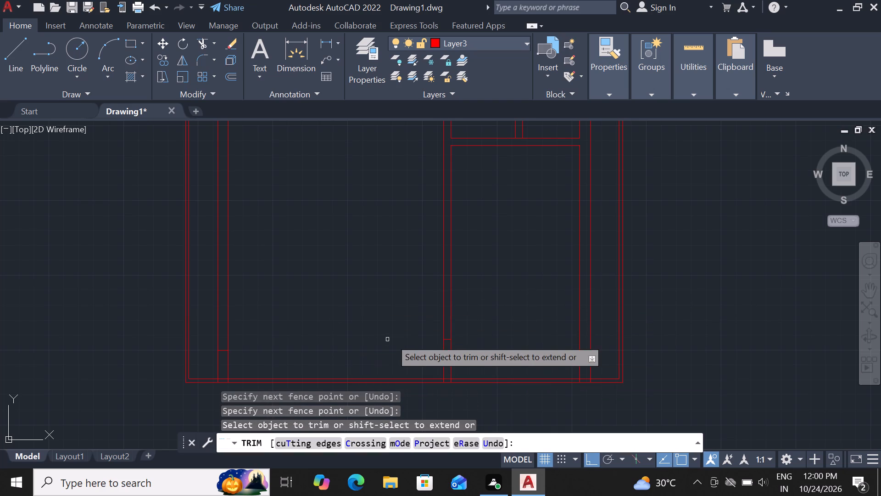
pyautogui.press('Escape')
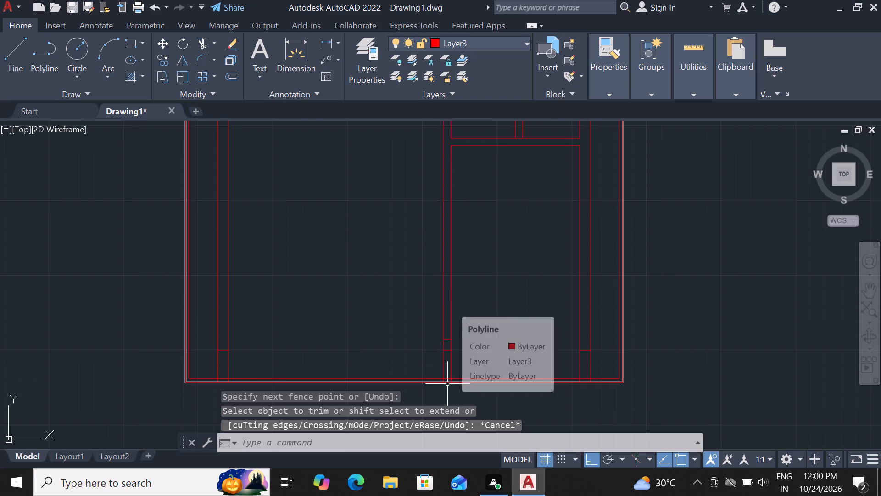
# Start an offset of the inner boundary polyline just inside the outermost bottom boundary.
pyautogui.scroll(2, 480, 378)
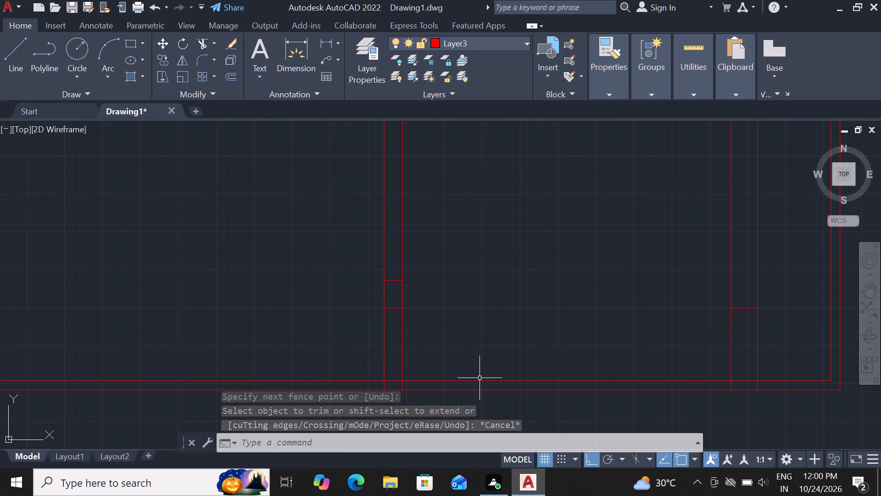
pyautogui.click(479, 380)
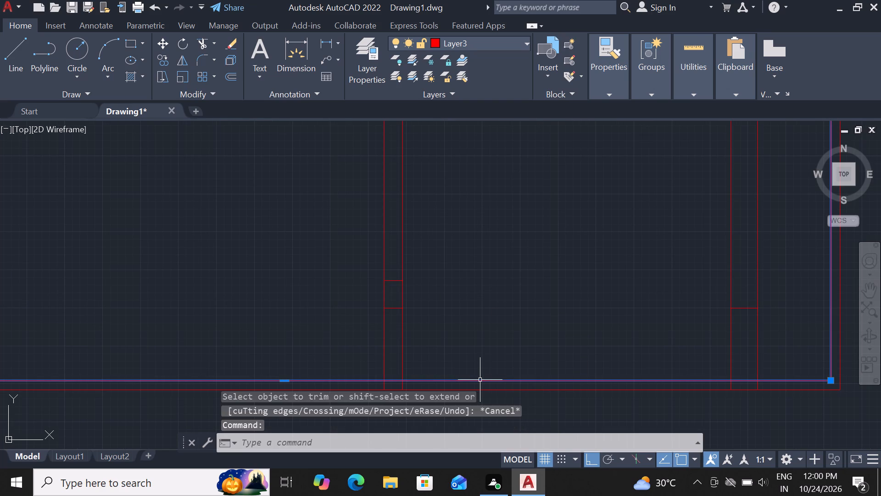
pyautogui.write('of')
pyautogui.press('space')
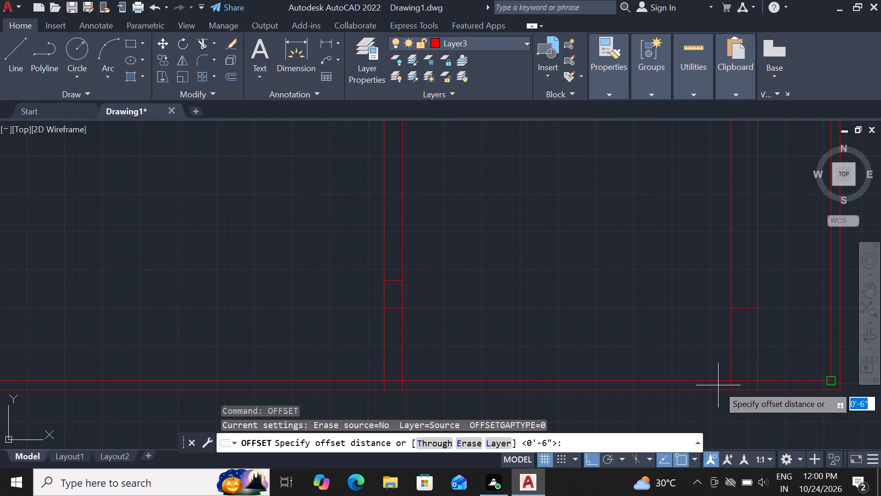
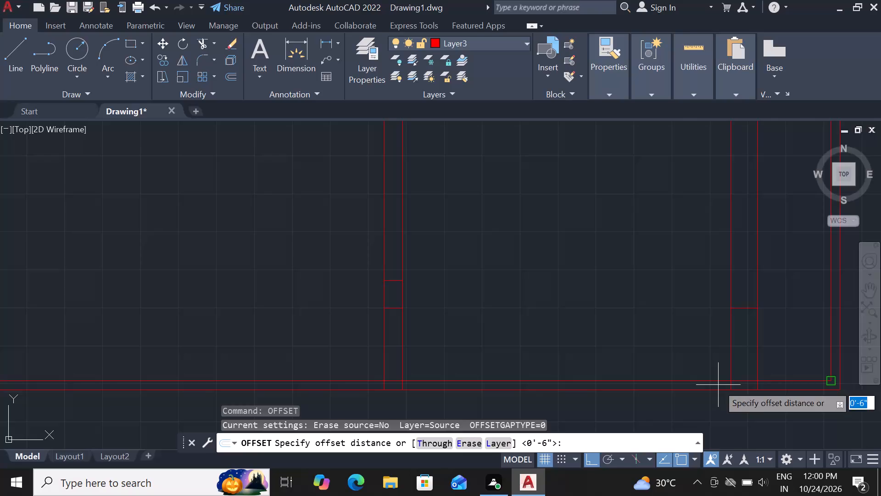
# Offset the top line of the lower-right room 12' downward.
pyautogui.press('Escape')
pyautogui.scroll(-3, 717, 371)
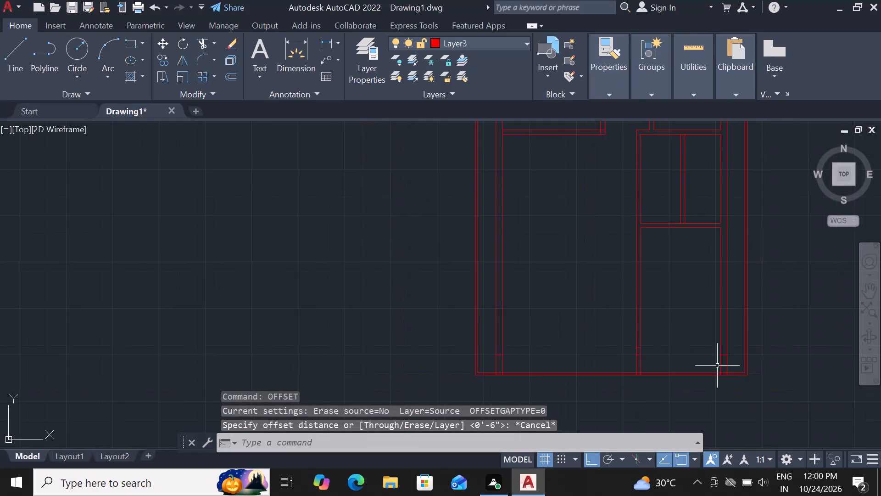
pyautogui.scroll(-1, 710, 283)
pyautogui.scroll(4, 701, 236)
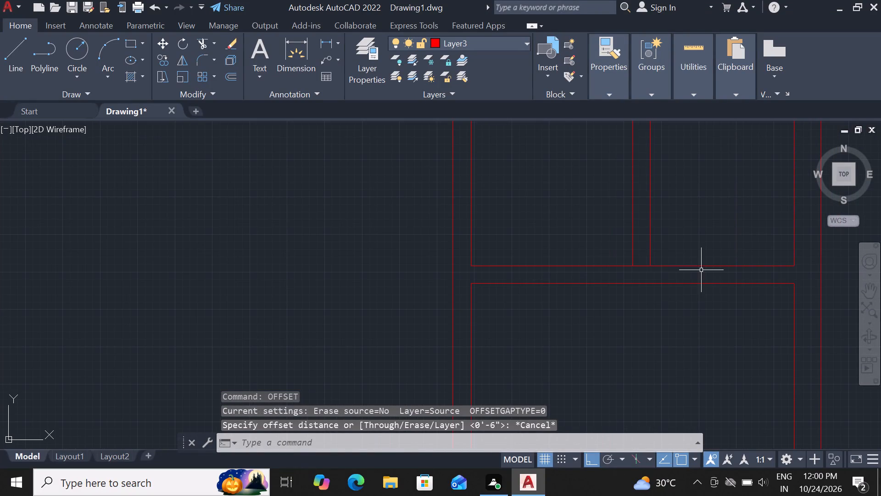
pyautogui.click(699, 285)
pyautogui.write('of')
pyautogui.press('space')
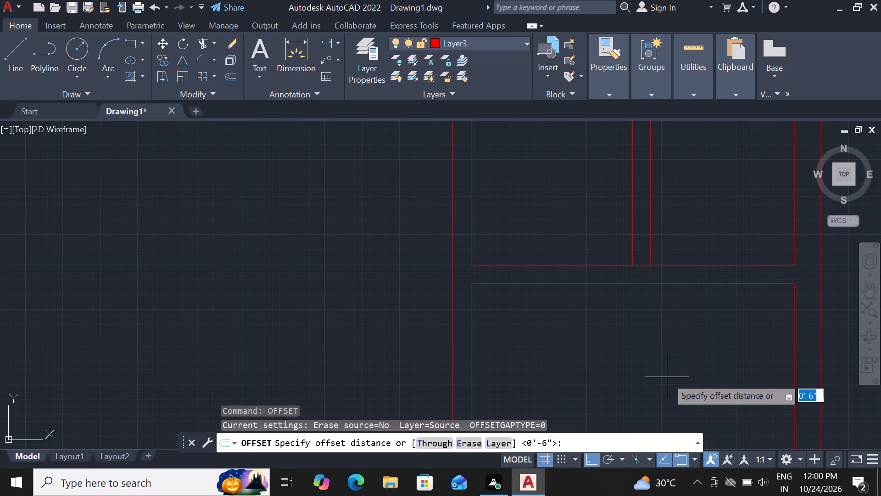
pyautogui.write("12'")
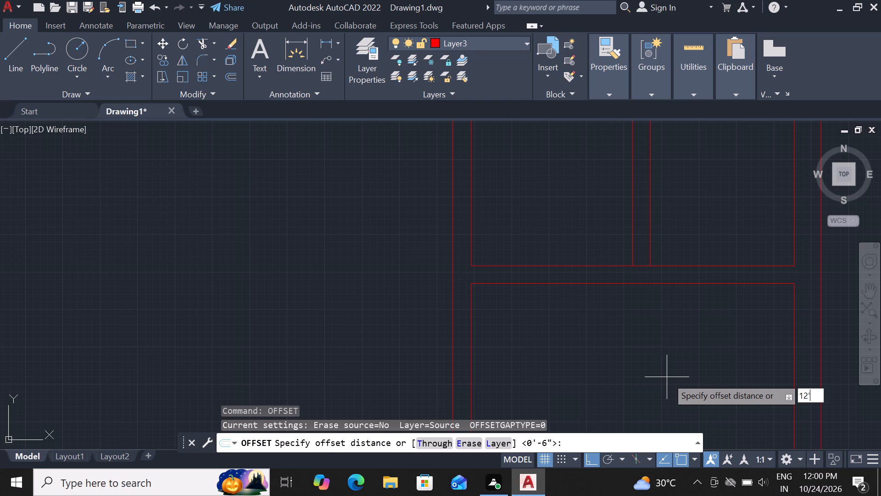
pyautogui.press('Return')
pyautogui.click(665, 402)
pyautogui.scroll(-3, 665, 355)
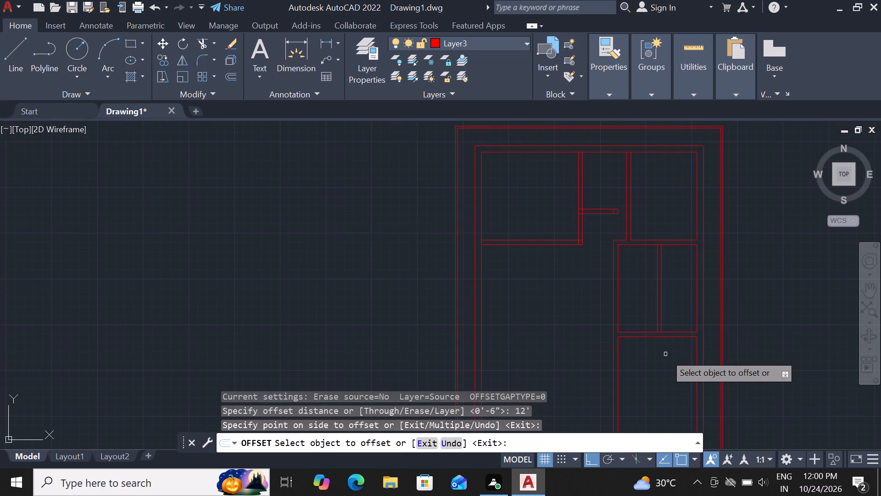
pyautogui.scroll(-2, 665, 354)
pyautogui.scroll(3, 663, 414)
pyautogui.scroll(2, 667, 333)
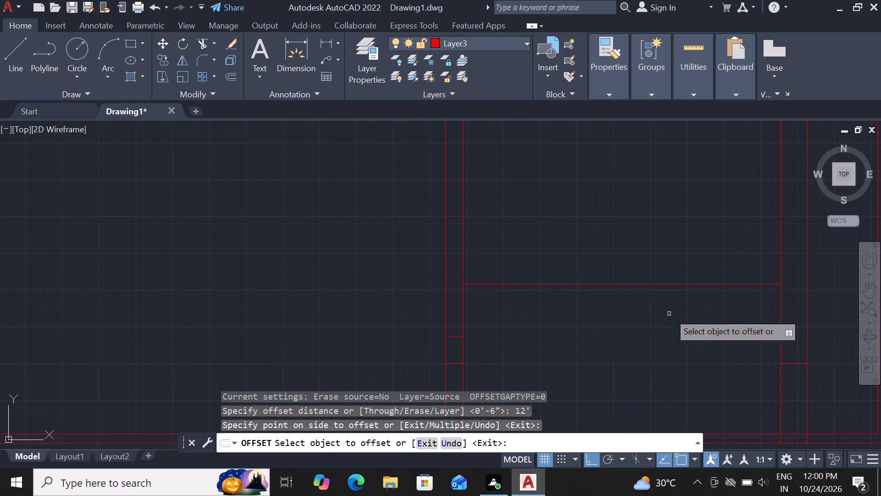
pyautogui.press('Escape')
# Offset the lower-right room's new bottom line 9" downward to give the wall its thickness.
pyautogui.click(696, 285)
pyautogui.write('of')
pyautogui.press('space')
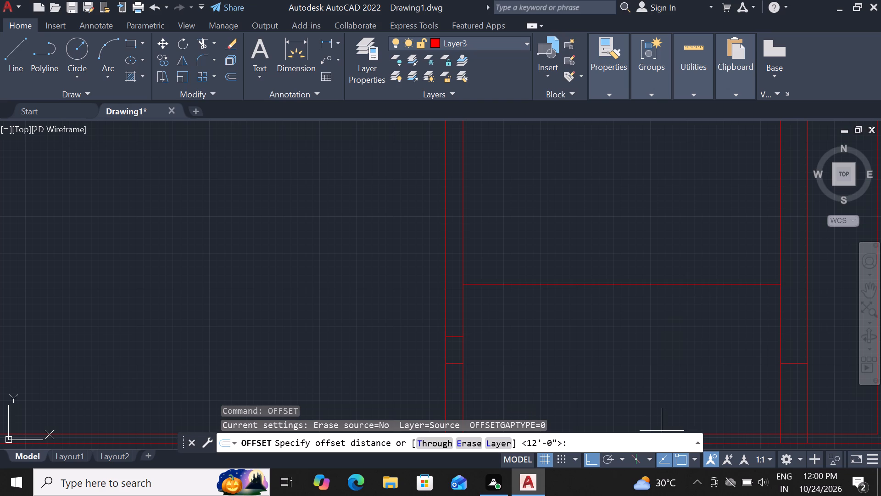
pyautogui.write('9"')
pyautogui.press('Return')
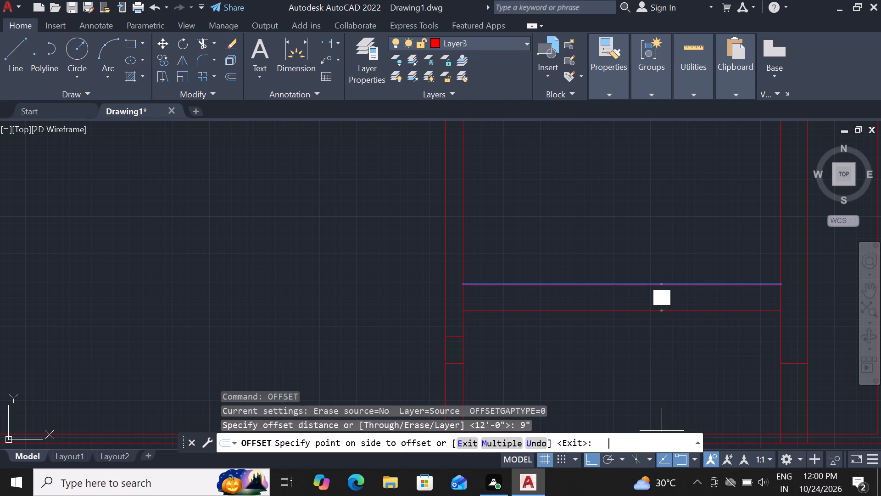
pyautogui.click(661, 438)
pyautogui.scroll(-2, 714, 355)
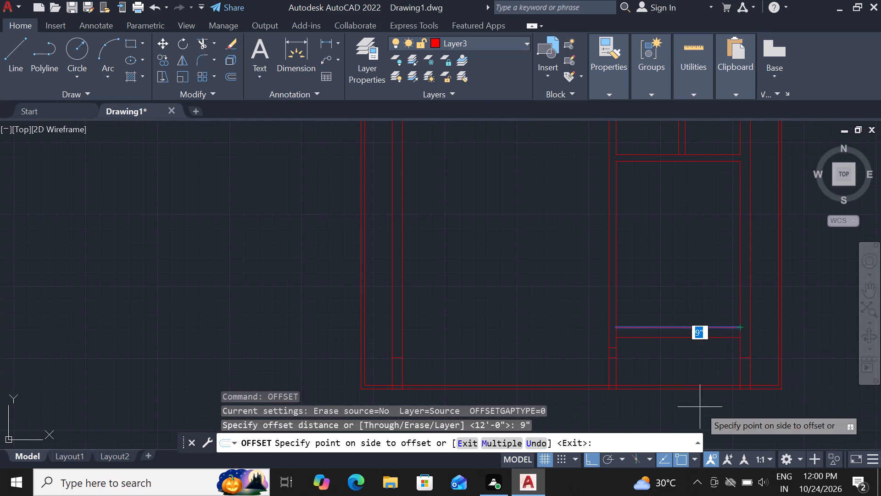
pyautogui.click(676, 389)
pyautogui.press('Escape')
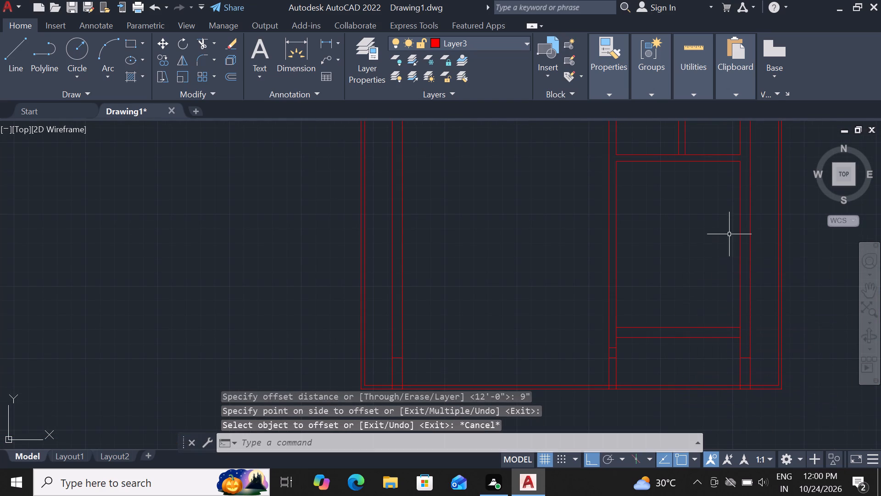
# Offset the top line of the lower-right room 5' downward into the room.
pyautogui.scroll(2, 730, 236)
pyautogui.scroll(-2, 686, 314)
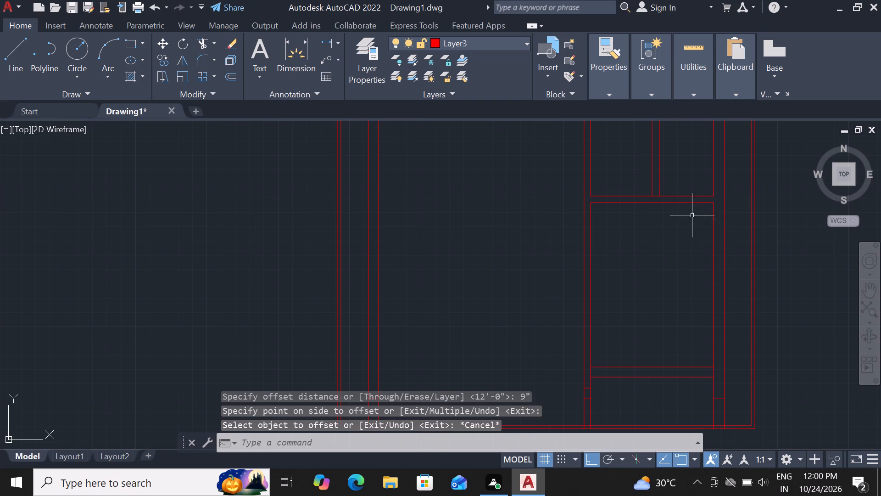
pyautogui.click(680, 202)
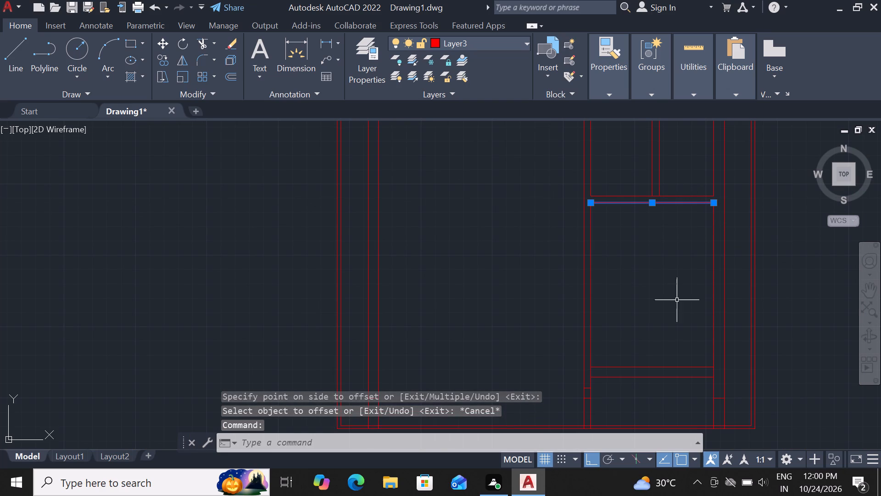
pyautogui.write('od')
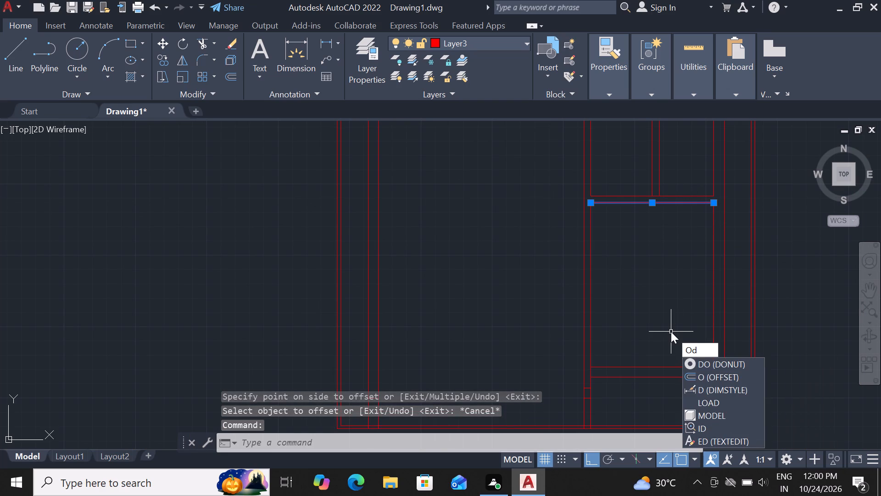
pyautogui.press('BackSpace')
pyautogui.press('o')
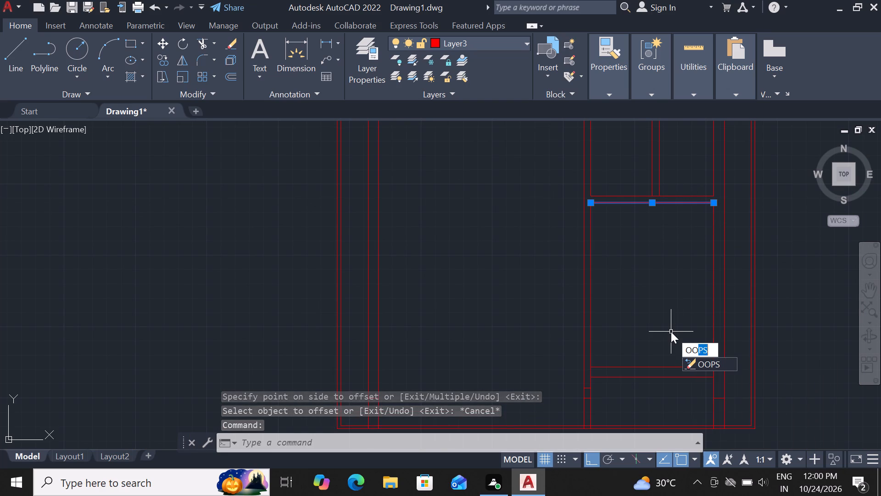
pyautogui.press('BackSpace')
pyautogui.press('BackSpace')
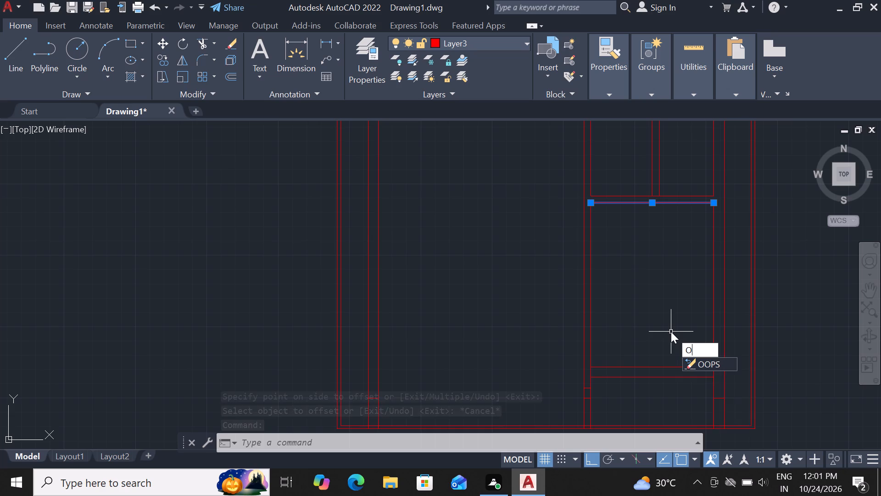
pyautogui.write('f')
pyautogui.press('space')
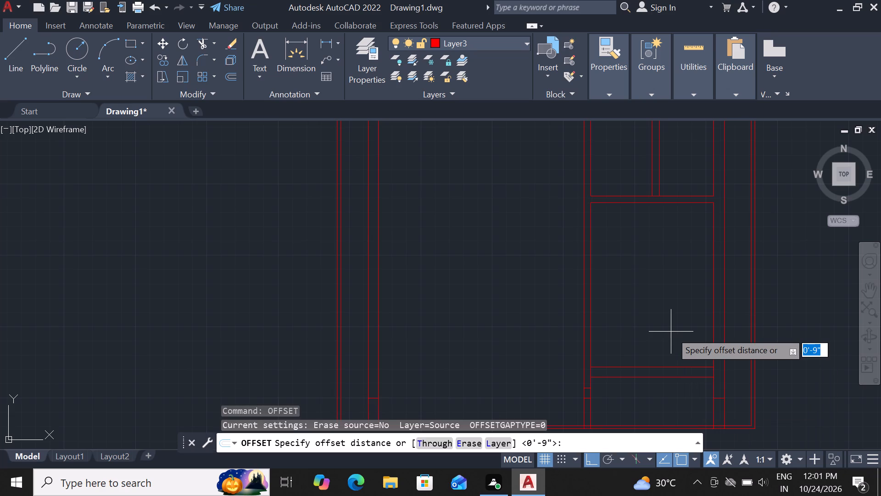
pyautogui.press('5')
pyautogui.press("'")
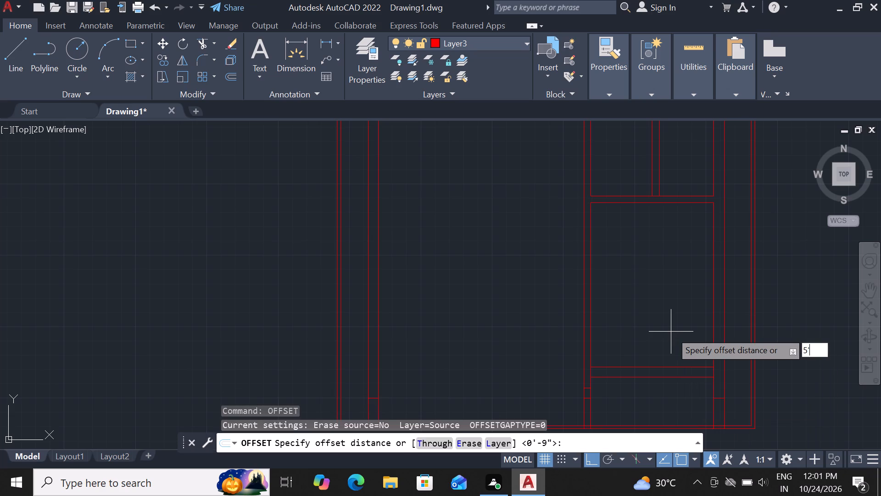
pyautogui.press('Return')
pyautogui.click(671, 332)
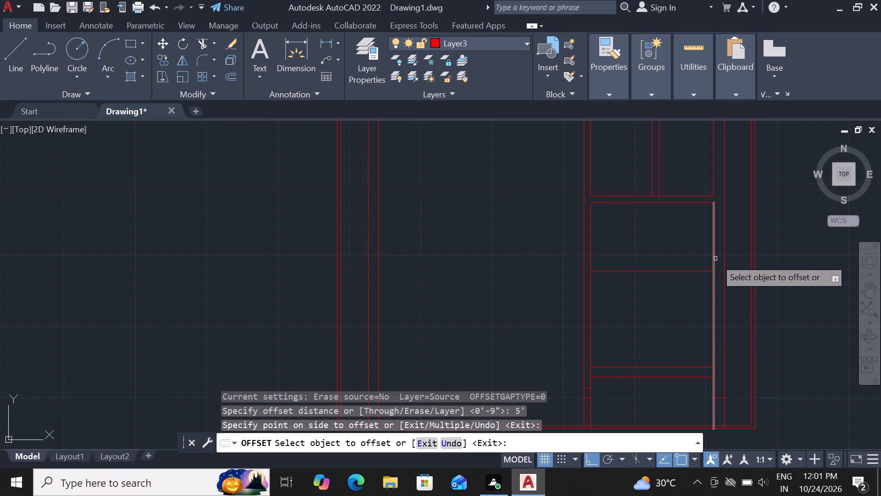
pyautogui.press('Escape')
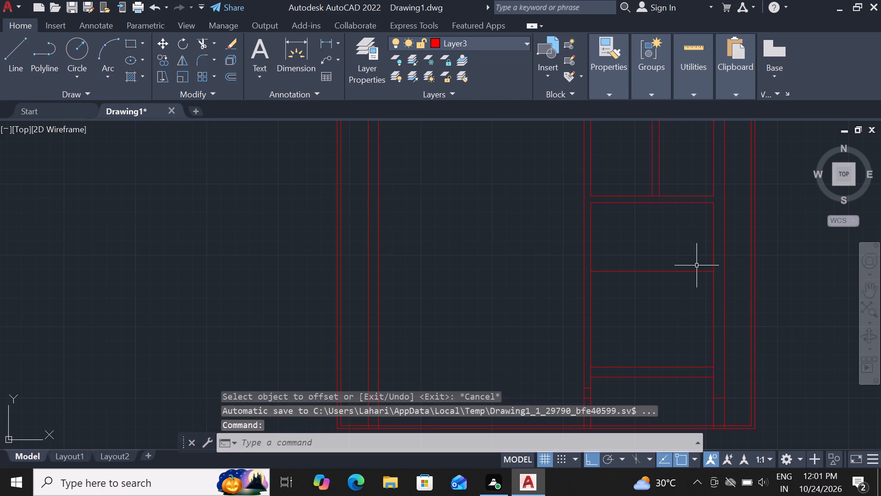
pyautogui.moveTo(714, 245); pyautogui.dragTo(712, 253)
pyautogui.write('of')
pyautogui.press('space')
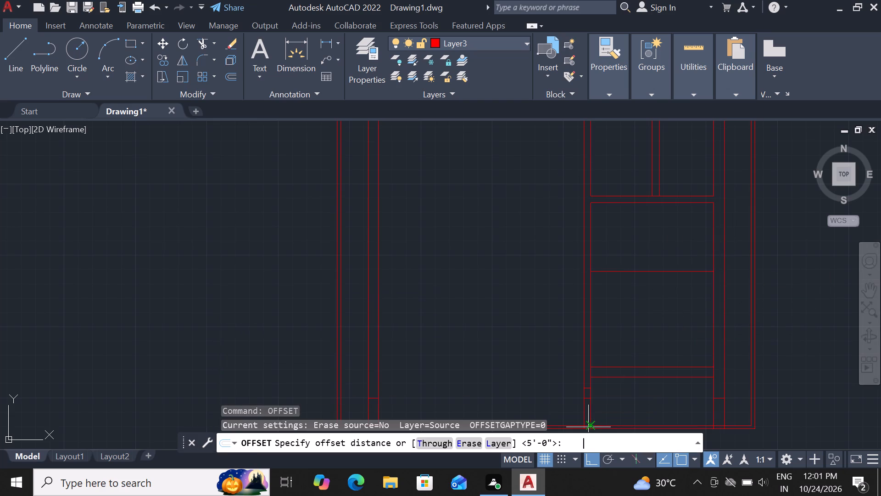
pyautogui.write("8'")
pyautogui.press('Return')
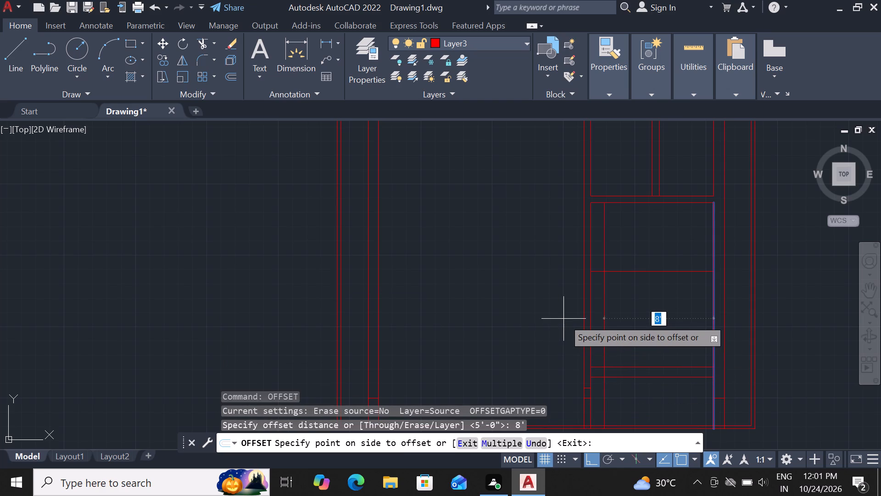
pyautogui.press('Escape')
# Offset the lower-right room's right wall line 12' to the left, beyond the existing vertical partition.
pyautogui.scroll(-1, 630, 324)
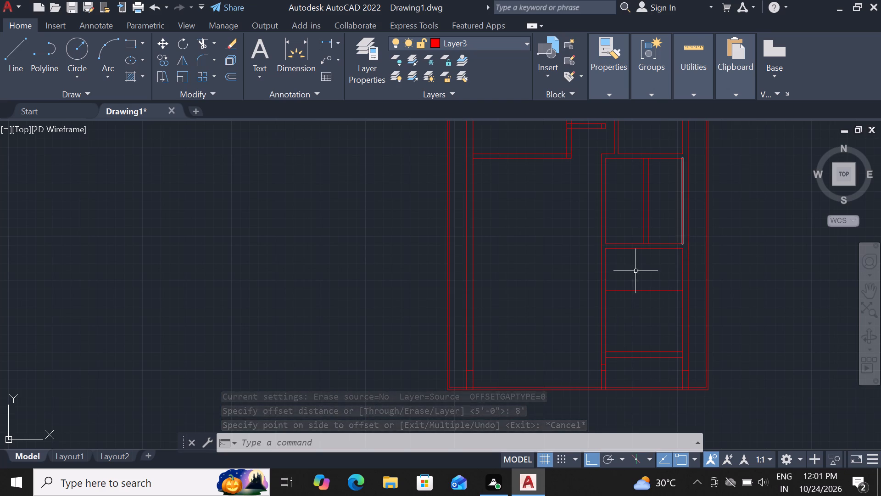
pyautogui.scroll(1, 680, 310)
pyautogui.click(680, 310)
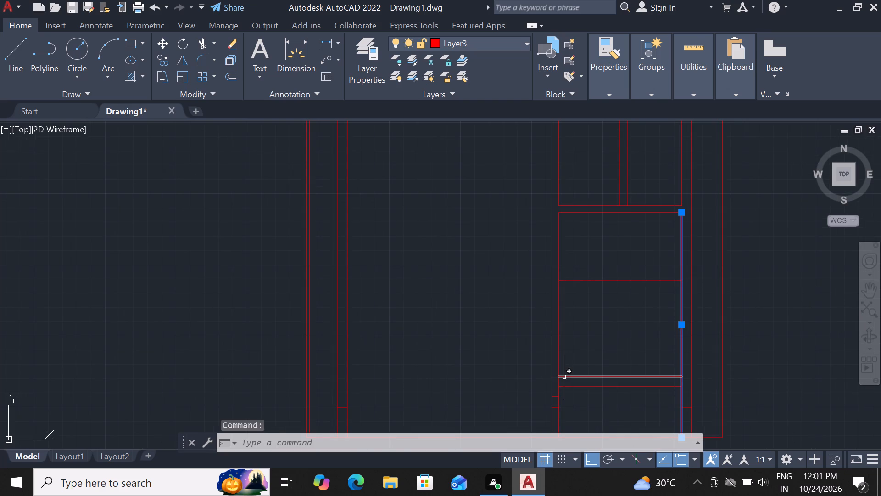
pyautogui.write('of')
pyautogui.press('space')
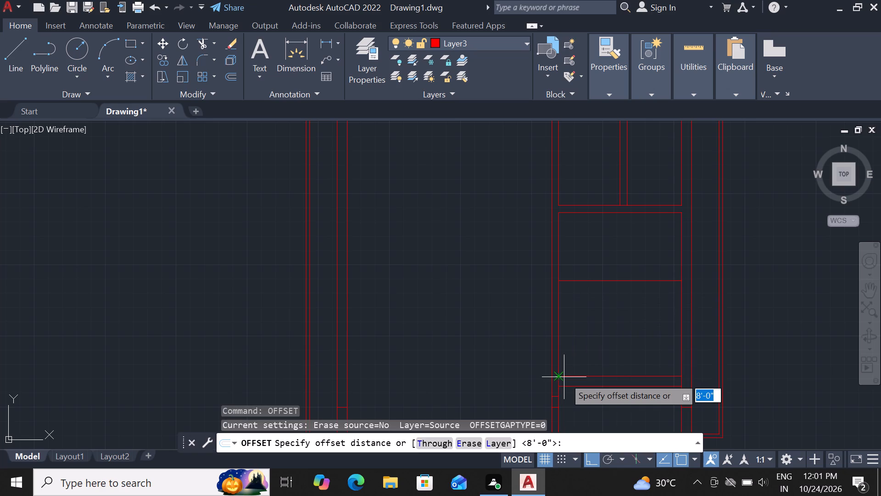
pyautogui.write("12'")
pyautogui.press('Return')
pyautogui.click(531, 375)
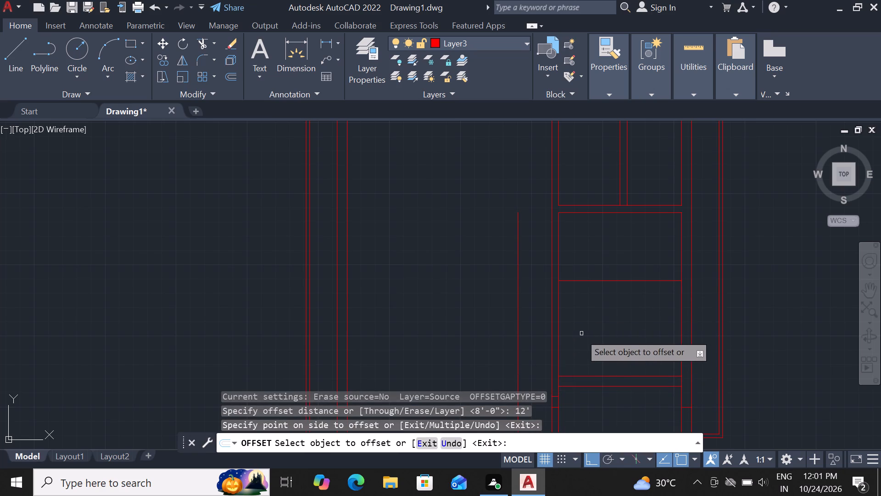
pyautogui.press('Escape')
# Erase the two old vertical partition lines, the short upper cross line at their bottom end, and the left line of the room above.
pyautogui.click(561, 342)
pyautogui.click(550, 349)
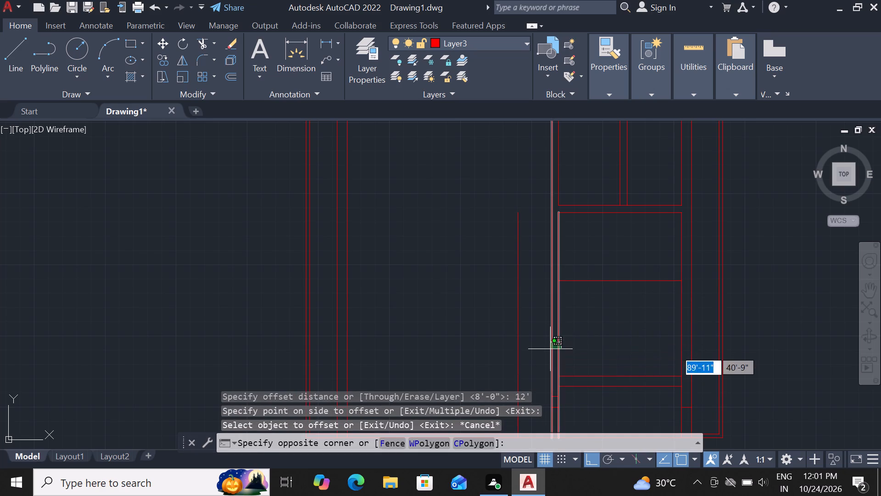
pyautogui.press('Delete')
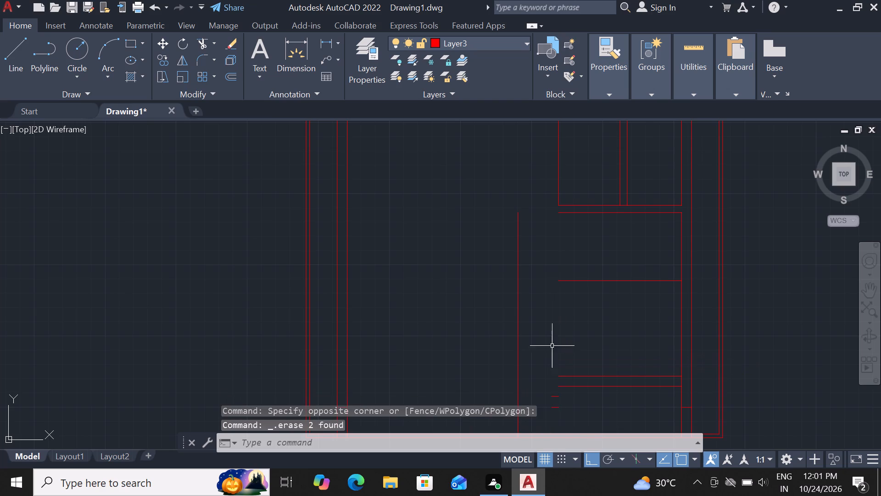
pyautogui.scroll(-1, 567, 333)
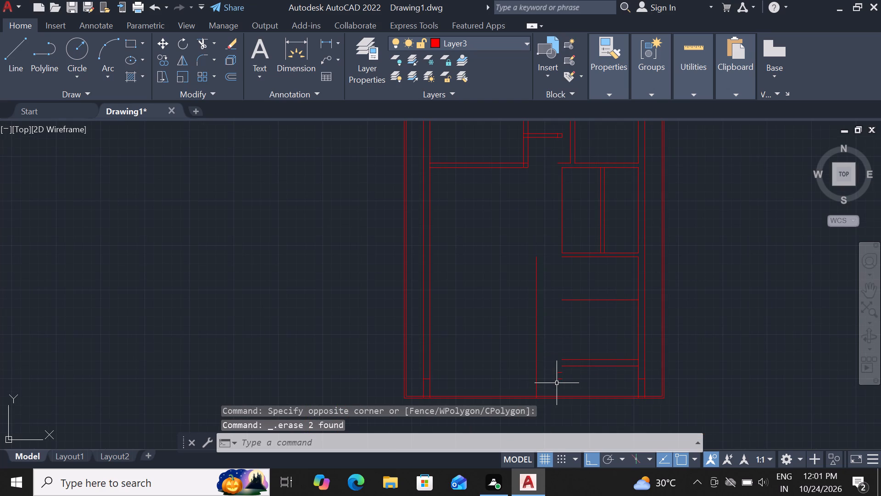
pyautogui.moveTo(557, 383); pyautogui.dragTo(558, 366)
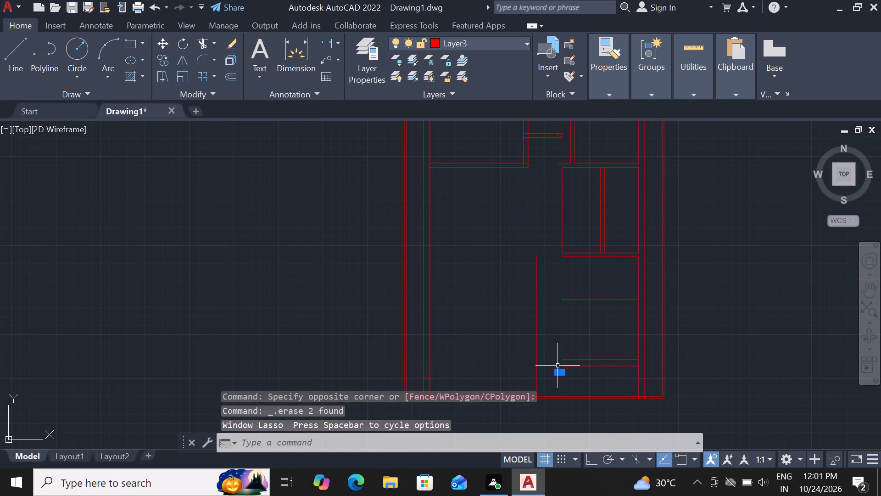
pyautogui.press('Delete')
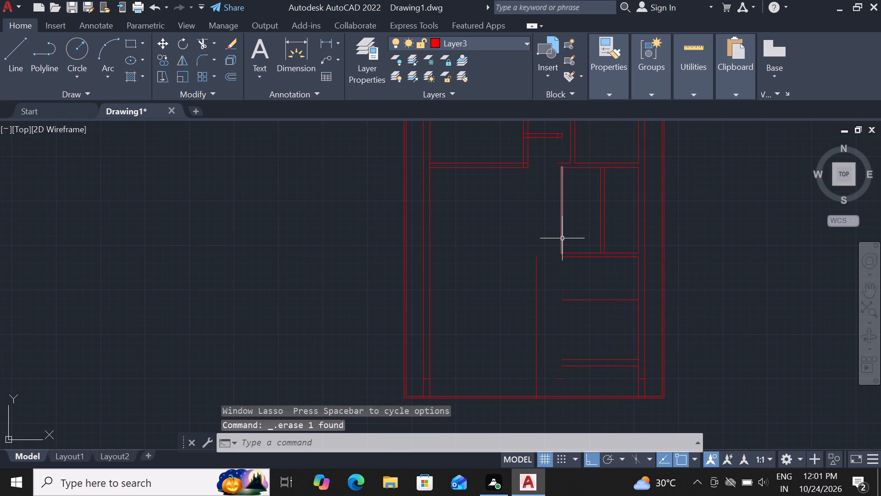
pyautogui.click(562, 238)
pyautogui.press('Insert')
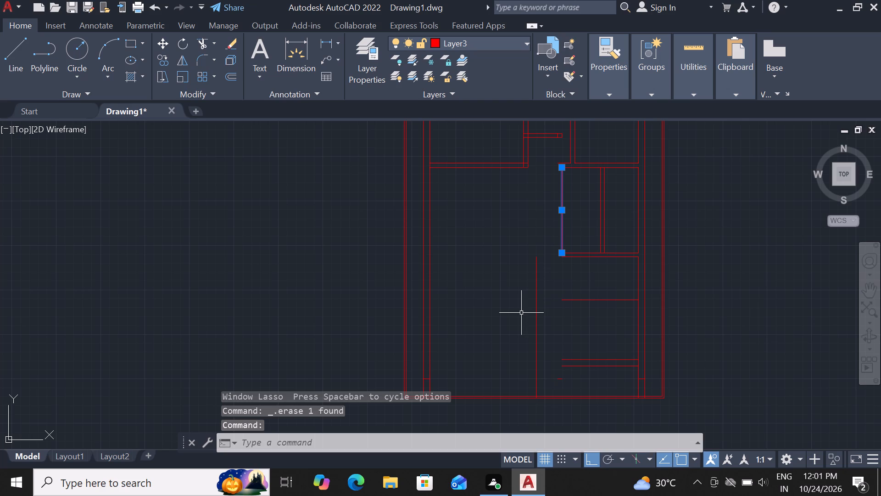
pyautogui.press('Delete')
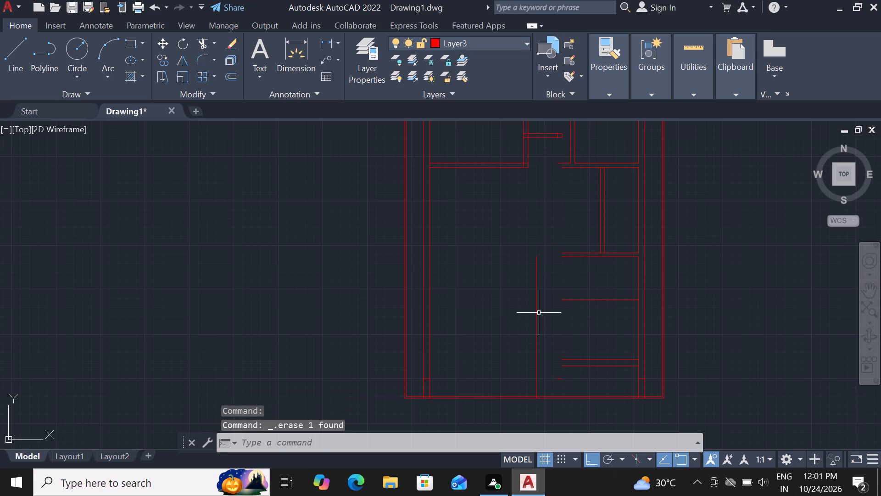
# Offset the new vertical partition line 6" to the left.
pyautogui.click(536, 318)
pyautogui.write('of 6"')
pyautogui.press('Return')
pyautogui.click(508, 346)
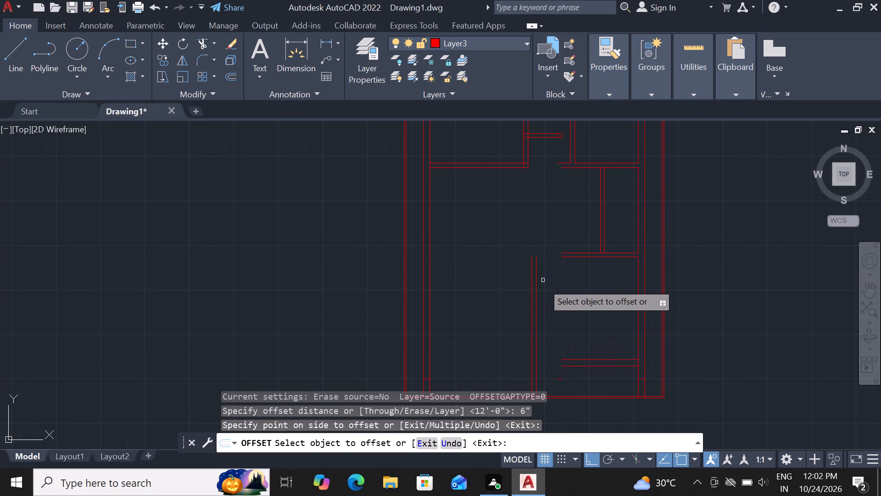
pyautogui.press('Escape')
# Extend the lower-right room's 5' offset line and both lines of its top wall leftward past the new vertical partition.
pyautogui.write('ex')
pyautogui.press('space')
pyautogui.press('space')
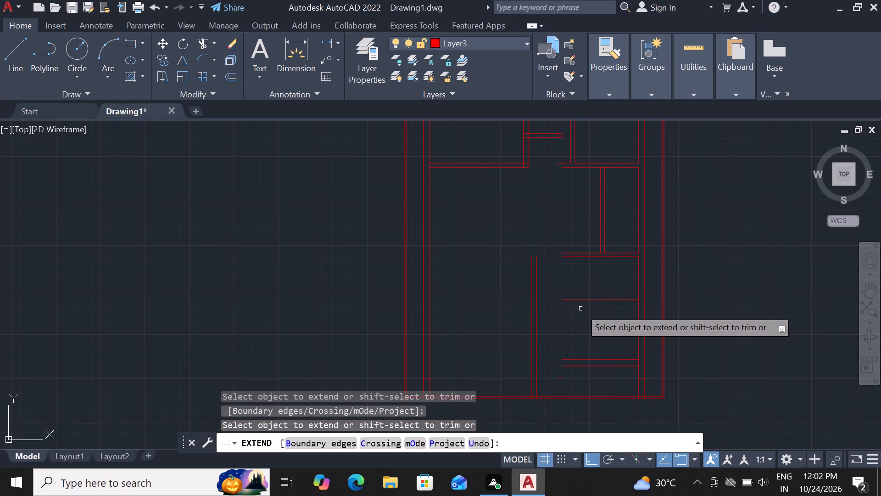
pyautogui.click(584, 299)
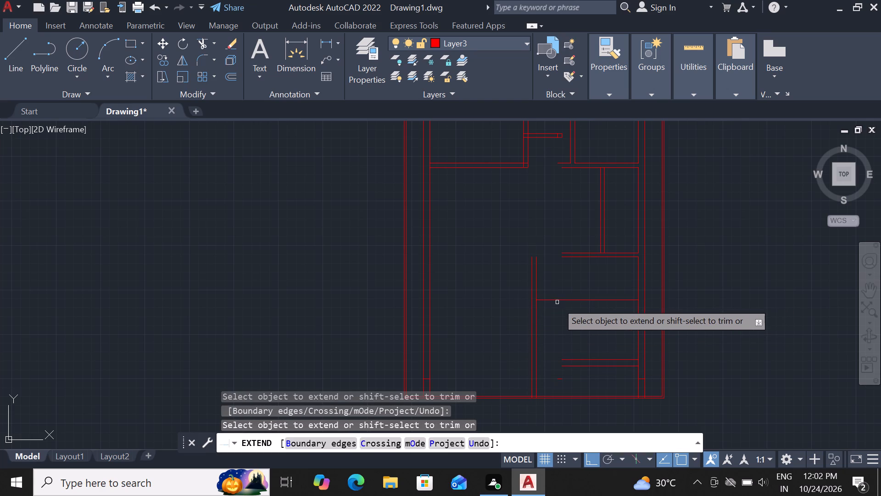
pyautogui.click(557, 302)
pyautogui.click(546, 297)
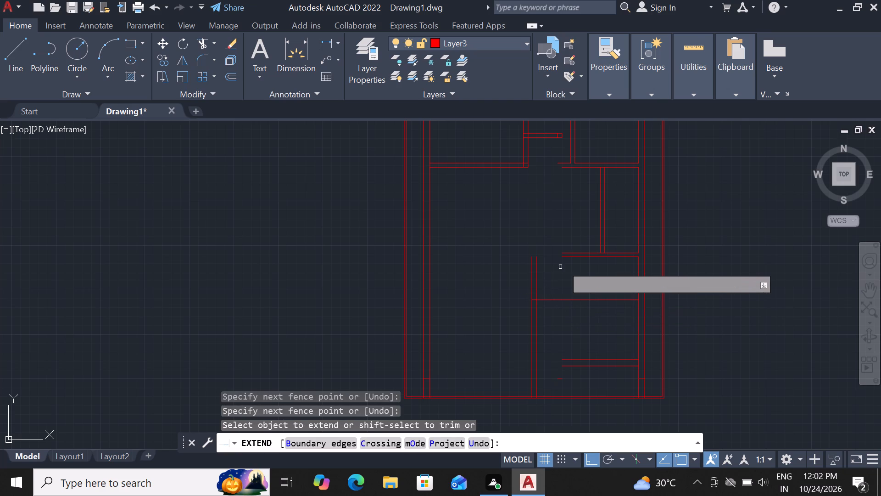
pyautogui.click(571, 256)
pyautogui.click(552, 256)
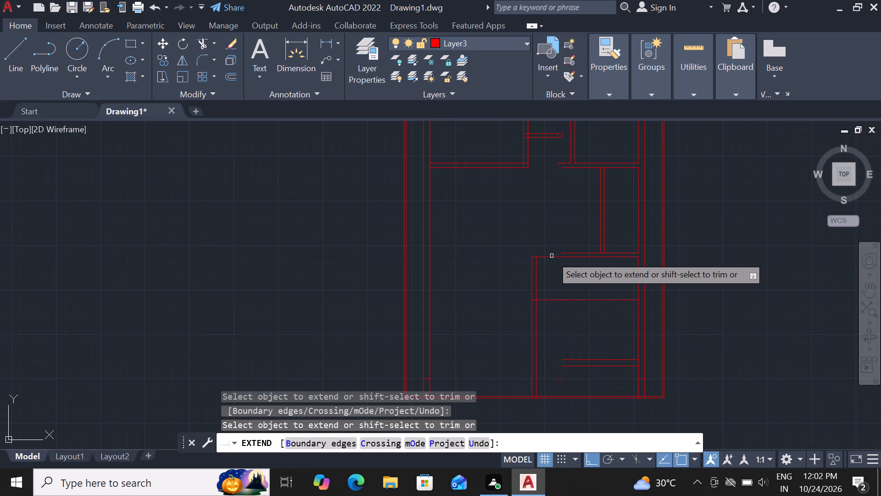
pyautogui.click(576, 254)
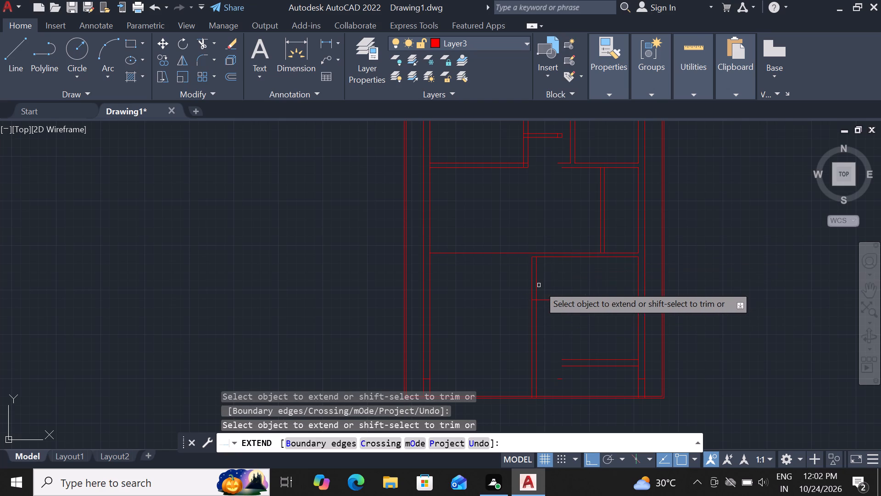
# Extend both lines of the new vertical partition upward to the short horizontal wall near the upper rooms.
pyautogui.click(537, 286)
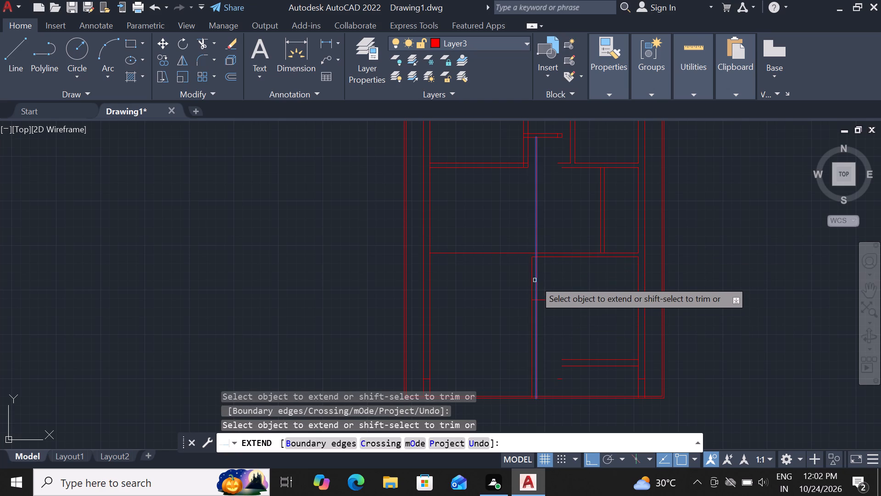
pyautogui.click(535, 280)
pyautogui.click(530, 286)
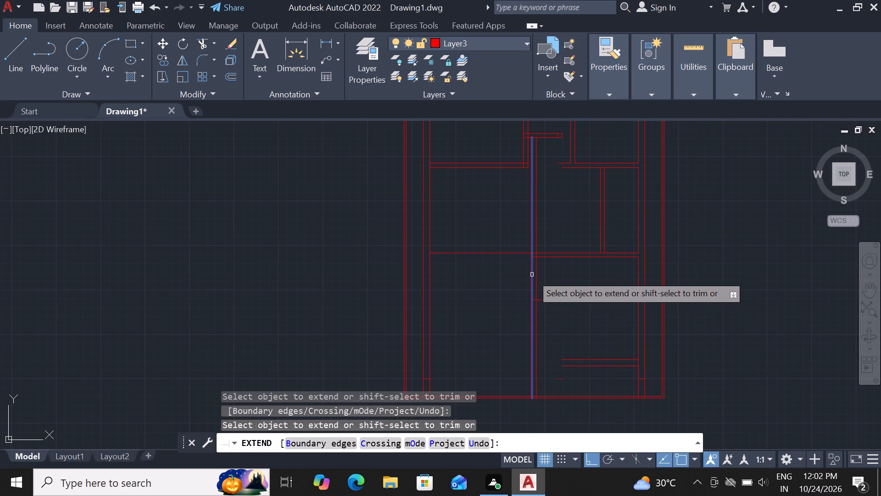
pyautogui.click(532, 275)
# Extend both lines of the lowest horizontal wall in the lower-right room leftward to the outer line of the new partition.
pyautogui.click(575, 366)
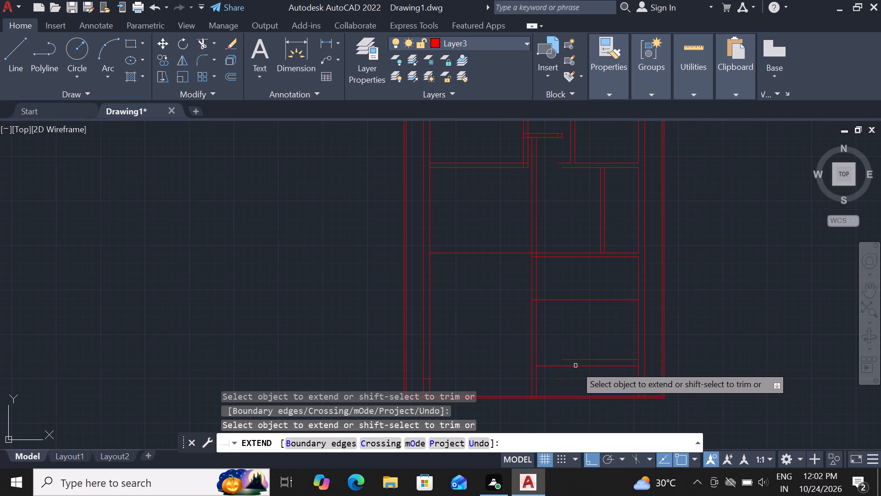
pyautogui.click(563, 366)
pyautogui.click(571, 359)
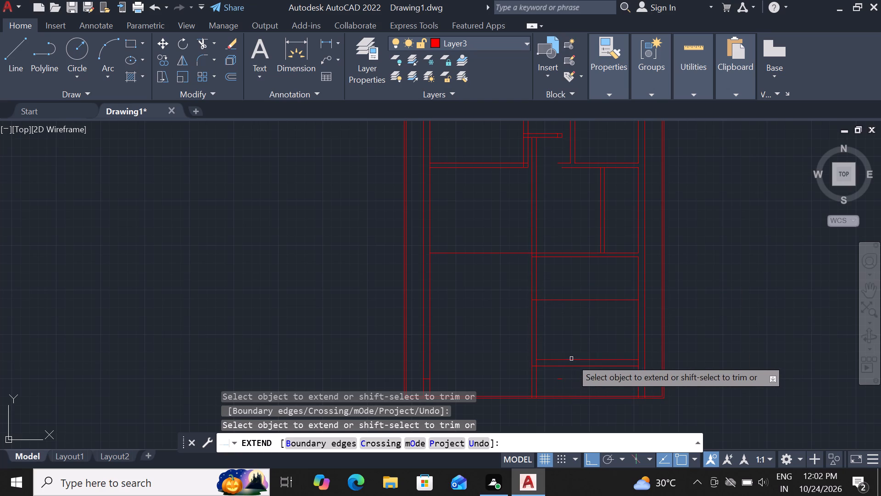
pyautogui.click(562, 361)
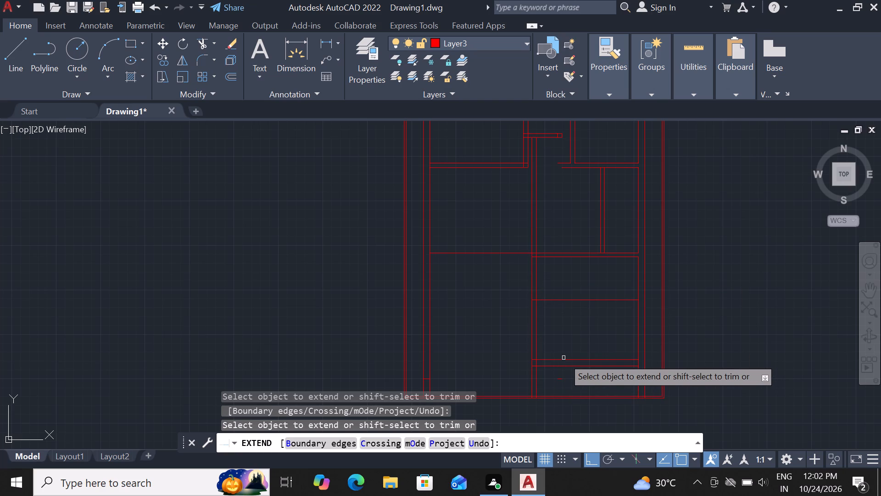
pyautogui.press('Escape')
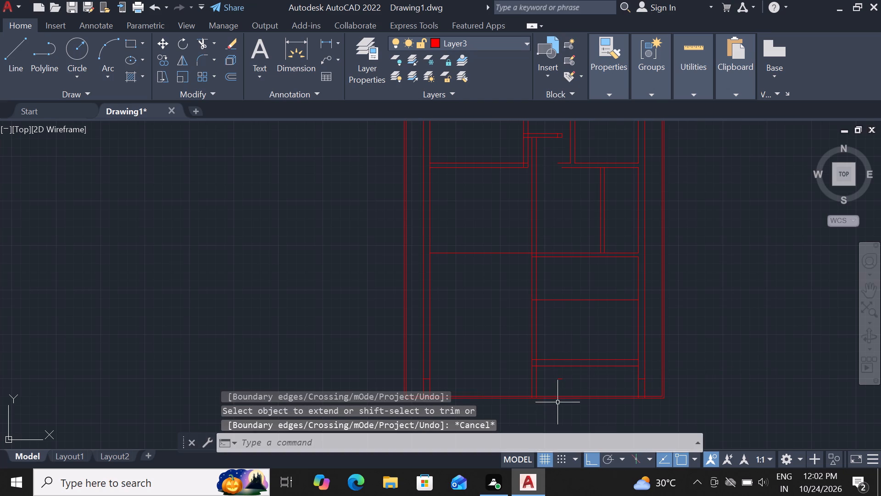
# Erase the tiny leftover line below the lowest horizontal wall, just inside the new vertical partition.
pyautogui.click(560, 379)
pyautogui.press('Delete')
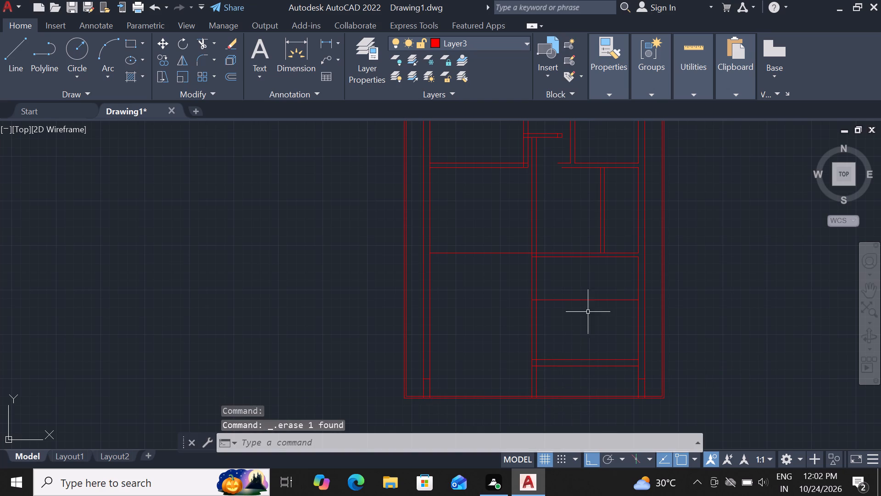
# Offset the cross line in the lower-right room 6" downward to form a wall.
pyautogui.scroll(1, 626, 292)
pyautogui.click(619, 307)
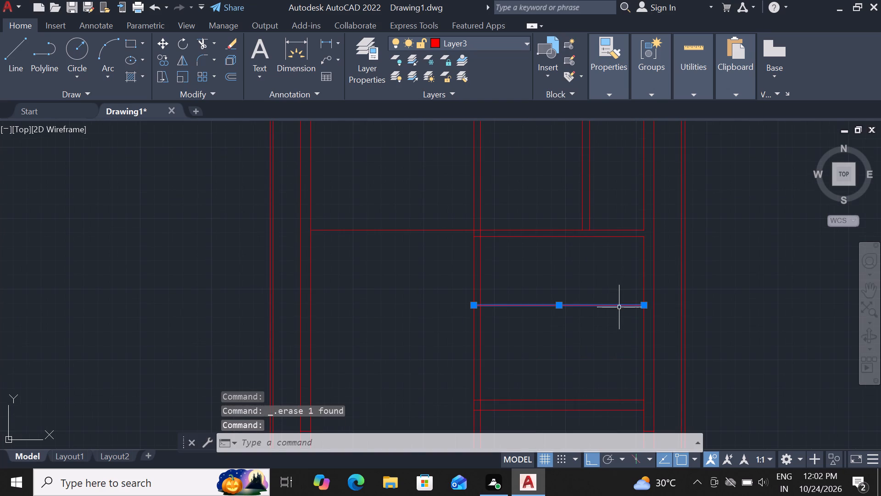
pyautogui.press('o')
pyautogui.write('f 6"')
pyautogui.press('Return')
pyautogui.click(589, 382)
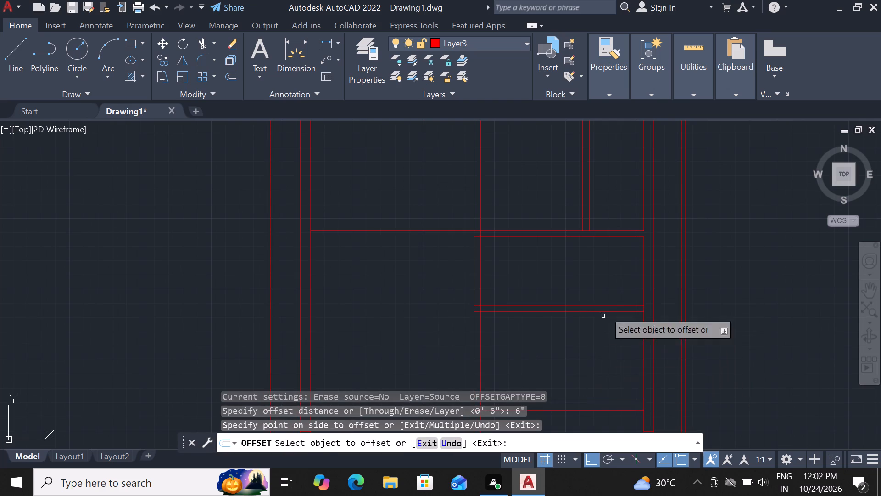
pyautogui.press('`')
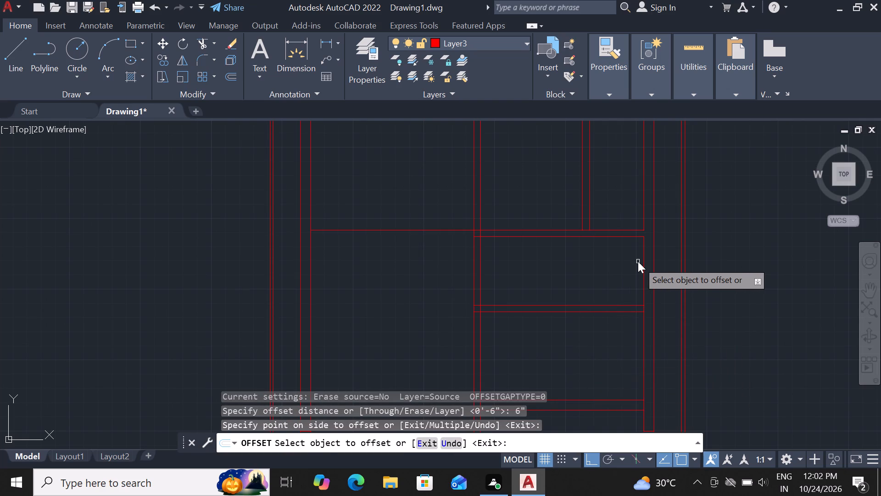
pyautogui.press('Escape')
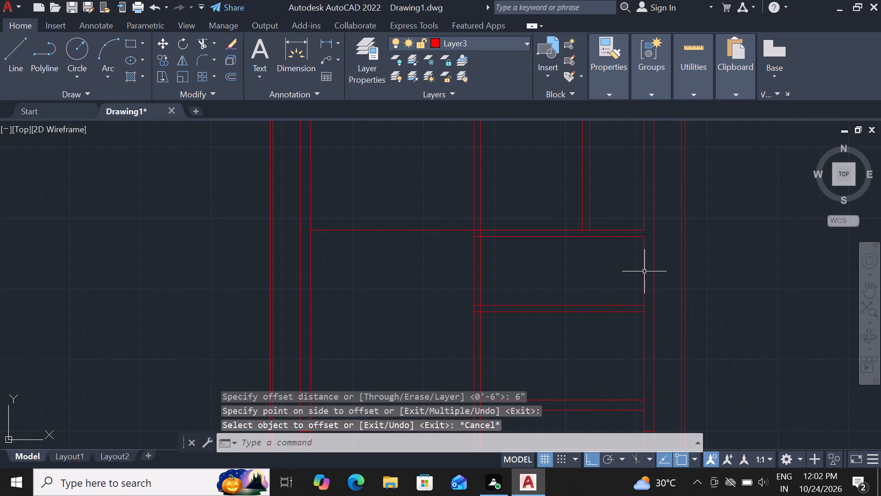
# Offset the lower-right room's right wall line 8' to the left.
pyautogui.click(642, 270)
pyautogui.write("of 8'")
pyautogui.press('Return')
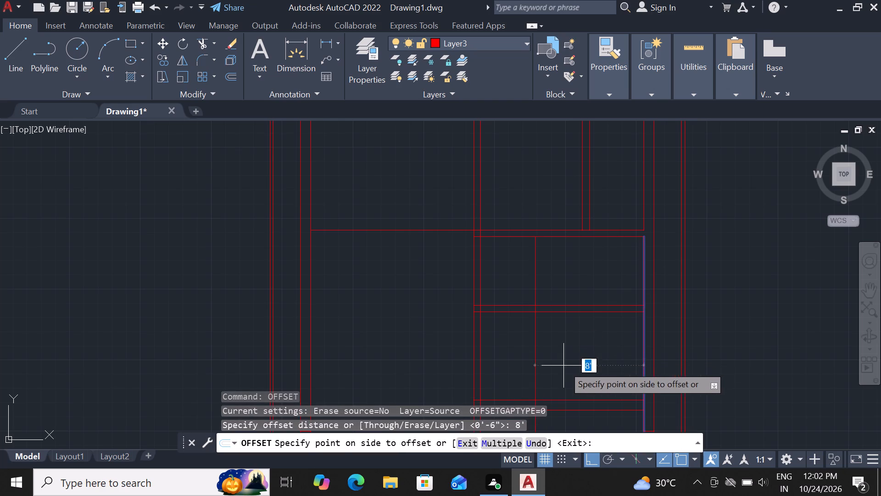
pyautogui.click(563, 366)
pyautogui.press('Escape')
# Offset the new vertical line inside the lower-right room 6" to the left.
pyautogui.click(533, 329)
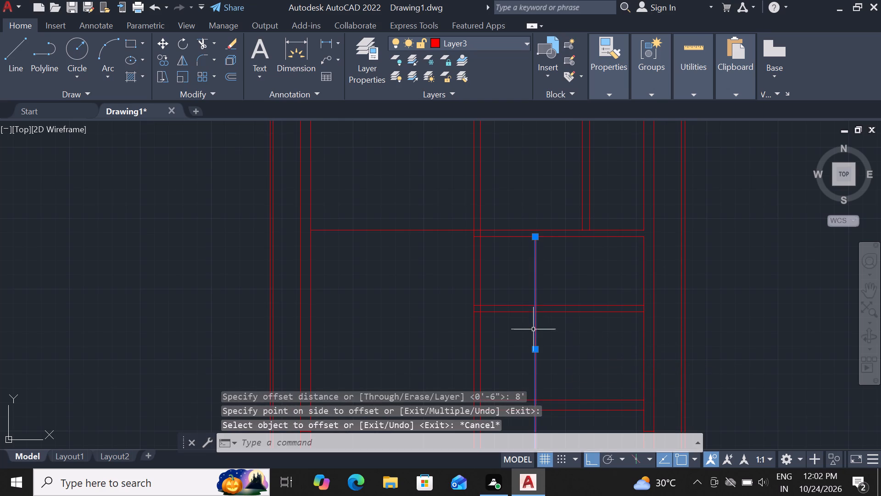
pyautogui.write('of')
pyautogui.press('space')
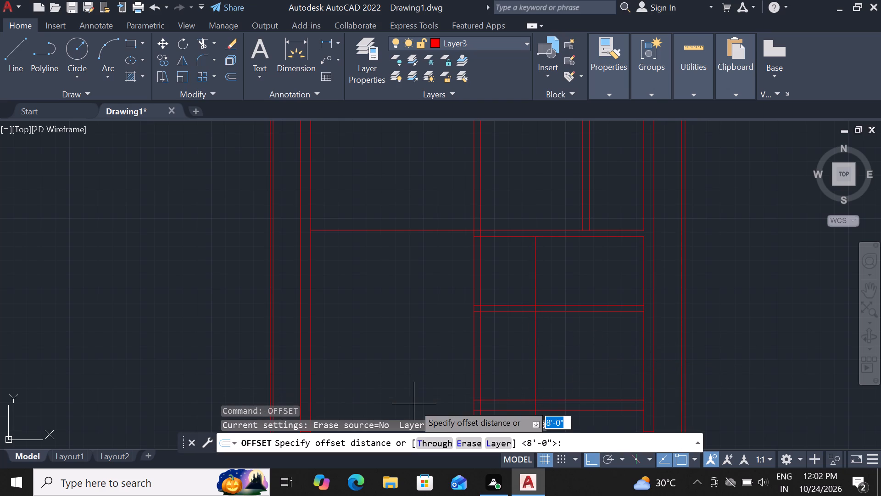
pyautogui.write('6"')
pyautogui.press('Return')
pyautogui.click(414, 404)
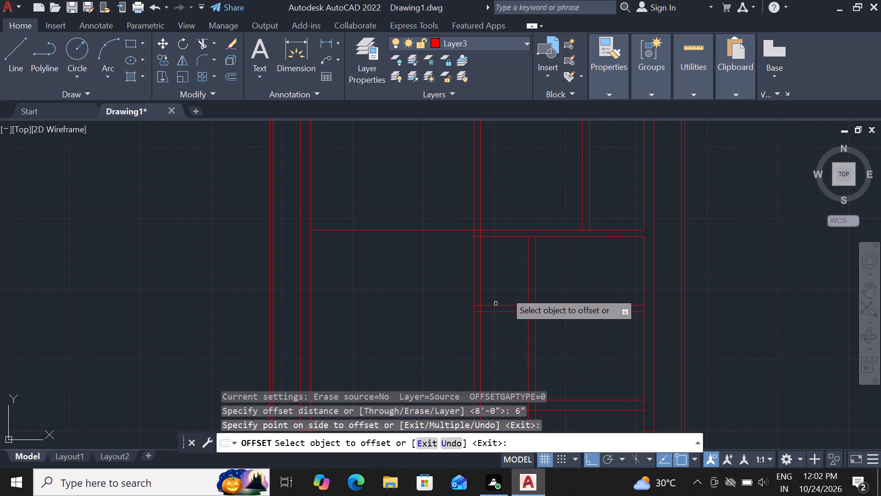
pyautogui.scroll(-2, 508, 286)
pyautogui.press('Escape')
# Trim the cross wall left of the 8' partition, and that partition's lines below the cross wall and below the lowest horizontal wall.
pyautogui.write('tr')
pyautogui.press('space')
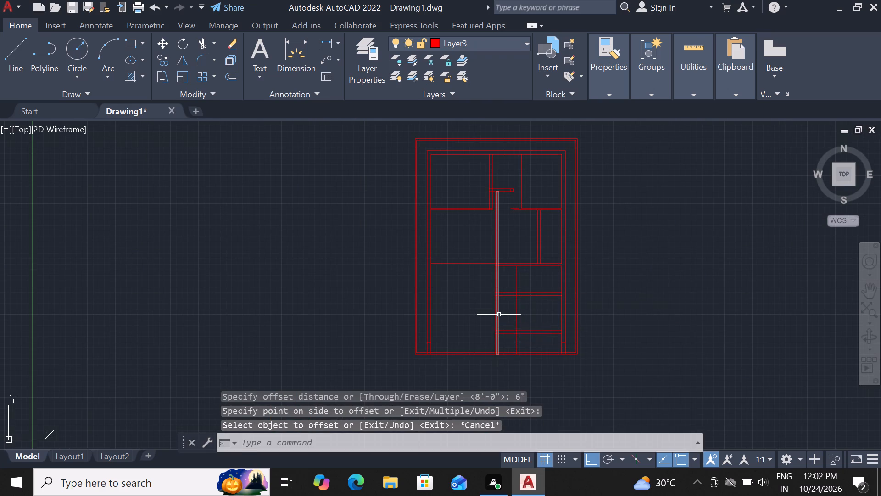
pyautogui.press('space')
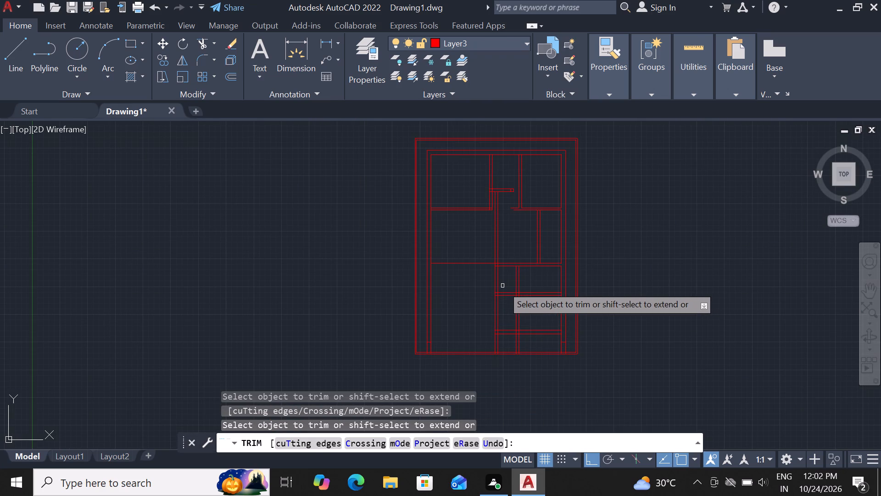
pyautogui.click(502, 286)
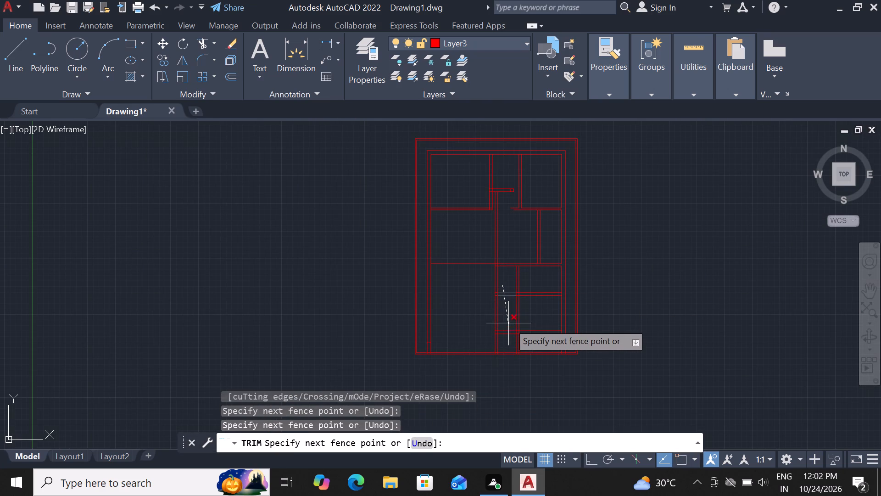
pyautogui.click(509, 321)
pyautogui.click(509, 321)
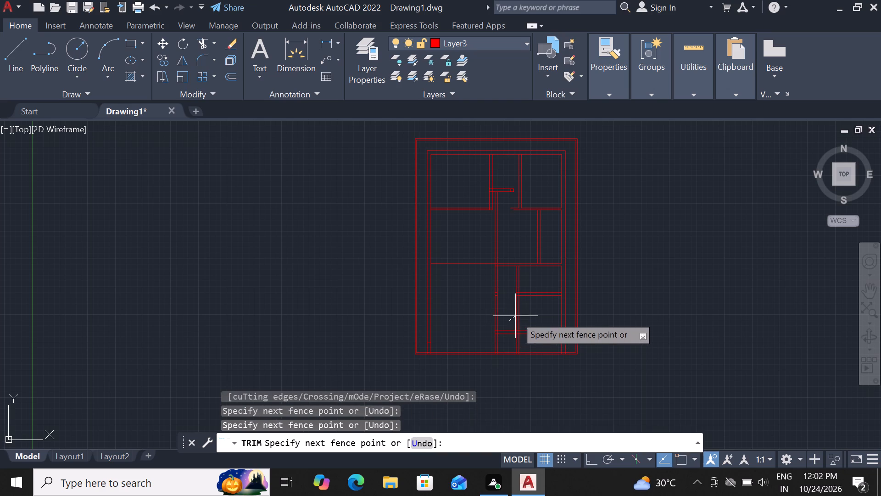
pyautogui.click(527, 311)
pyautogui.click(523, 343)
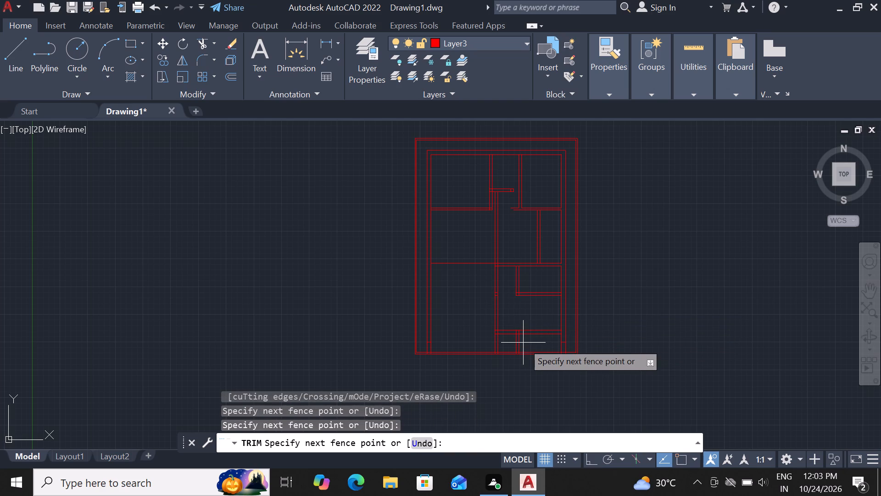
pyautogui.click(515, 344)
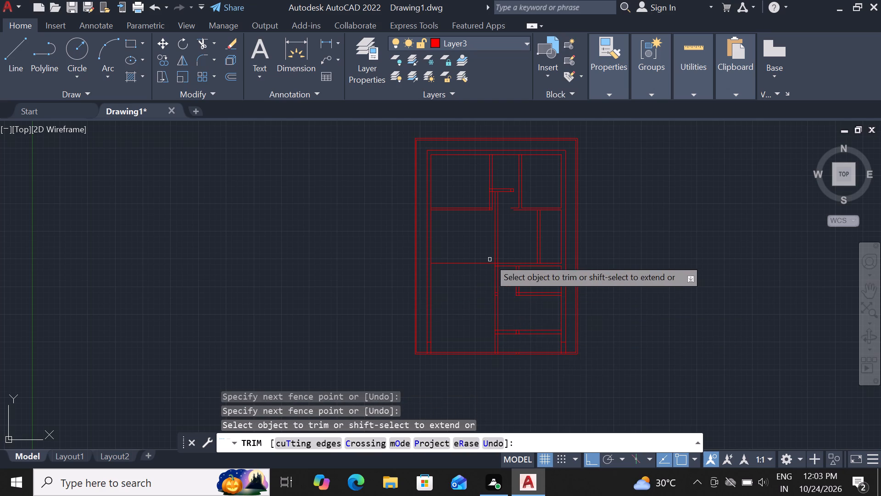
# Trim away the horizontal line crossing the large left room between the left wall and the long vertical partition.
pyautogui.click(480, 254)
pyautogui.click(472, 296)
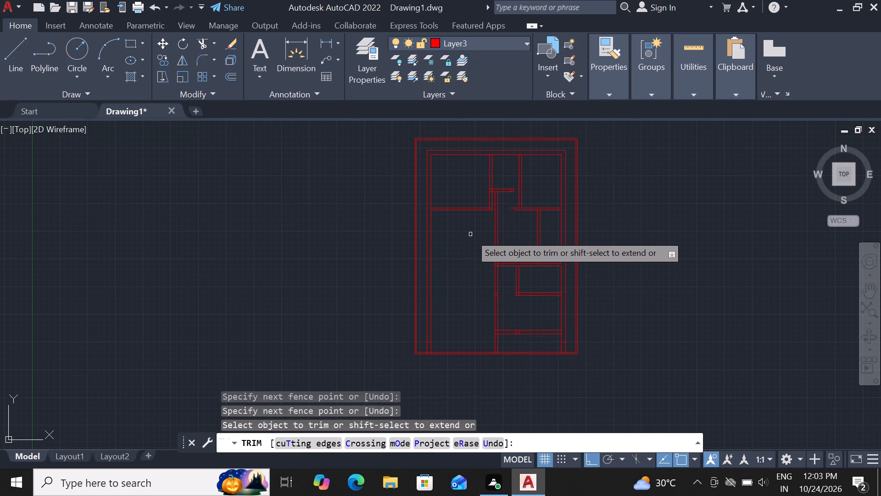
pyautogui.press('Escape')
# Extend both lines of the upper-right room's bottom wall leftward to the long vertical partition.
pyautogui.write('ex')
pyautogui.press('space')
pyautogui.press('space')
pyautogui.click(516, 207)
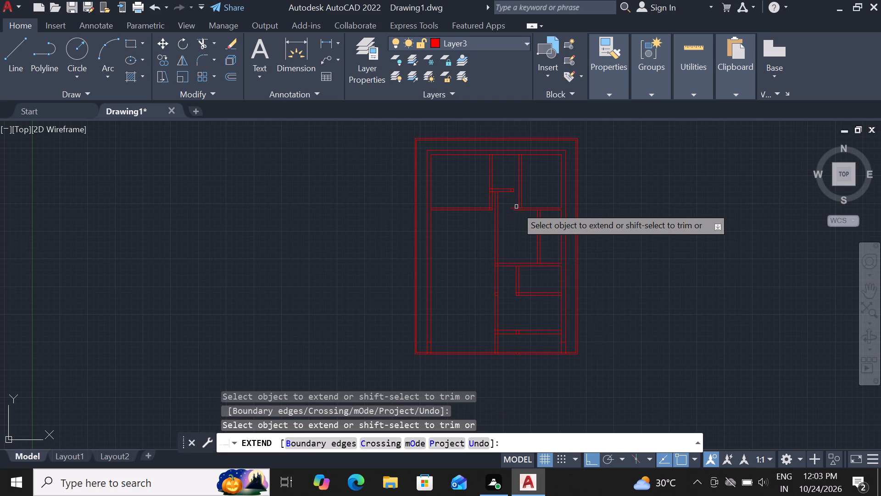
pyautogui.click(512, 207)
pyautogui.click(505, 208)
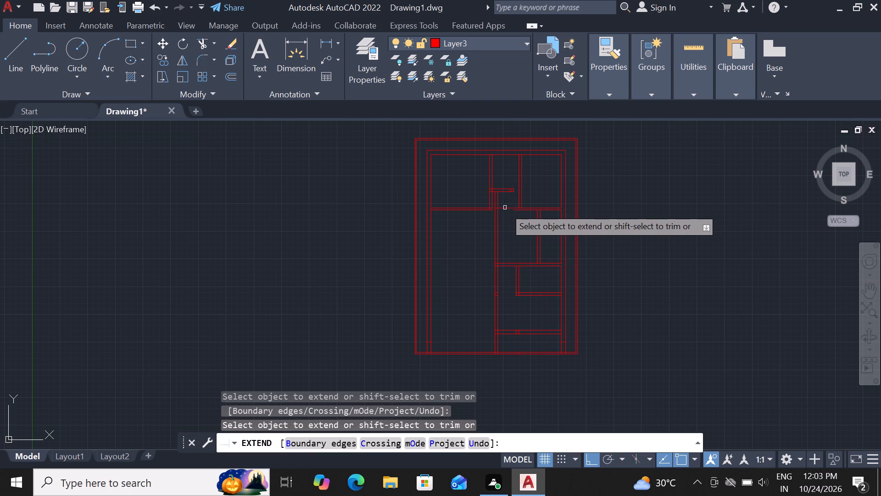
pyautogui.click(517, 211)
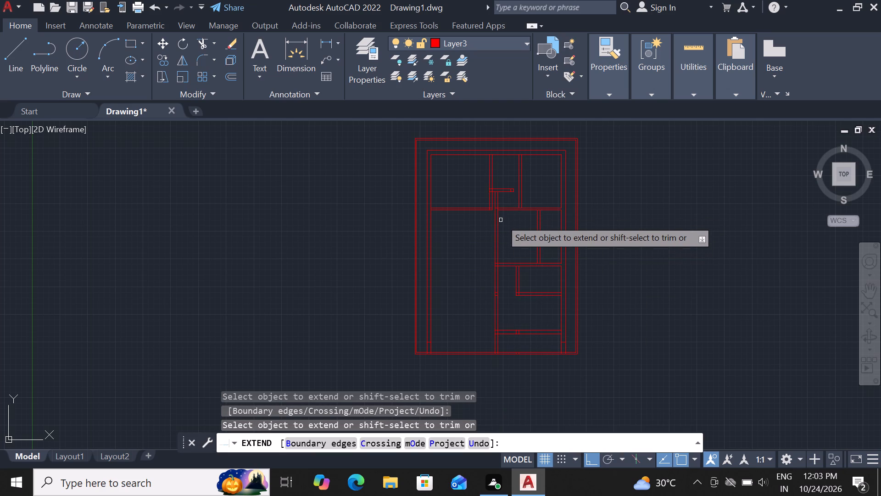
pyautogui.scroll(2, 501, 209)
pyautogui.press('Escape')
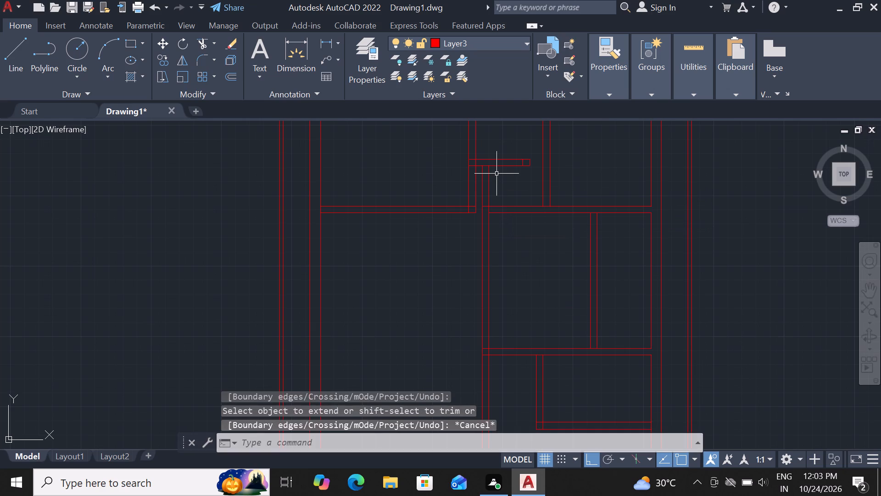
# Trim both lines of the long vertical partition between the short stub wall and the upper-right room's bottom wall.
pyautogui.press('t')
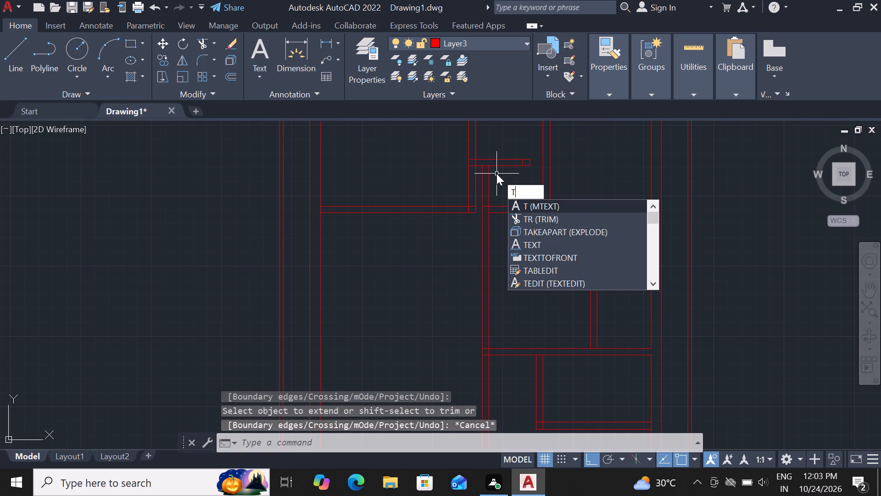
pyautogui.press('r')
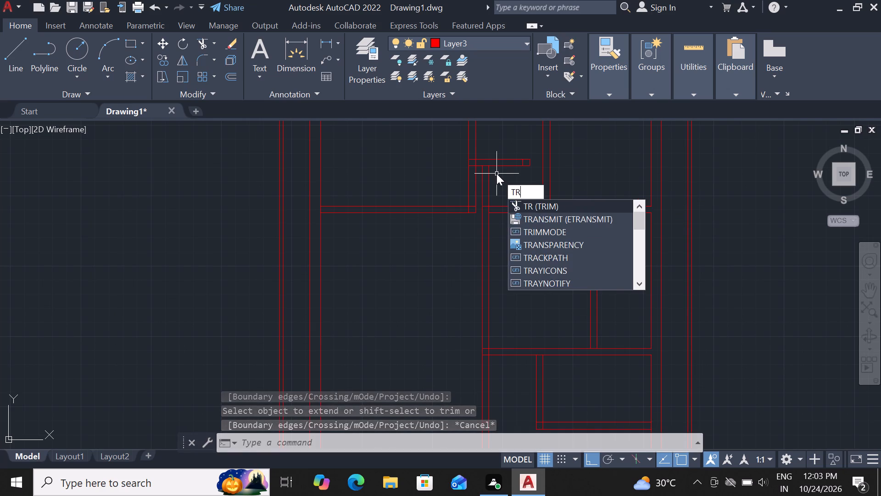
pyautogui.press('space')
pyautogui.press('space')
pyautogui.click(496, 174)
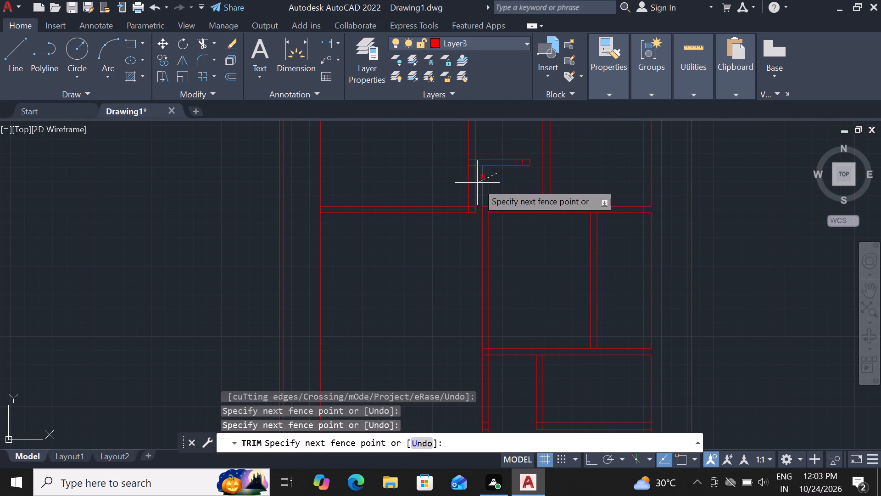
pyautogui.click(477, 183)
pyautogui.scroll(-2, 512, 190)
pyautogui.scroll(2, 538, 205)
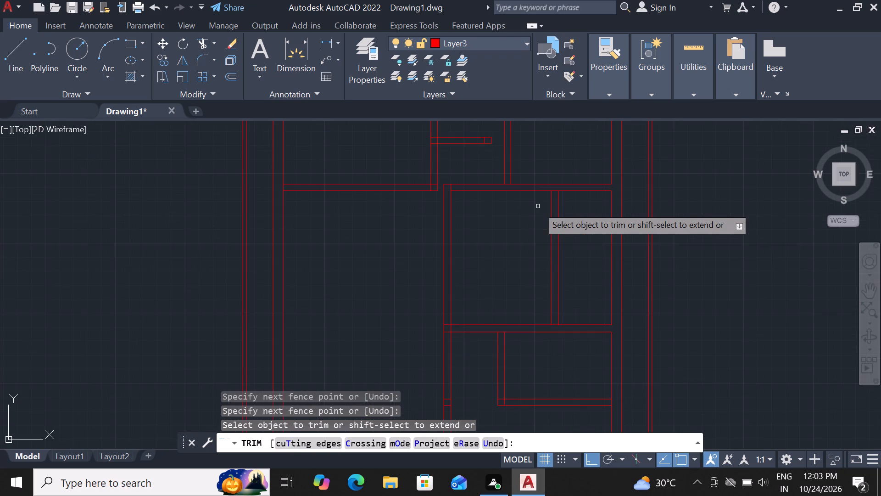
pyautogui.press('Escape')
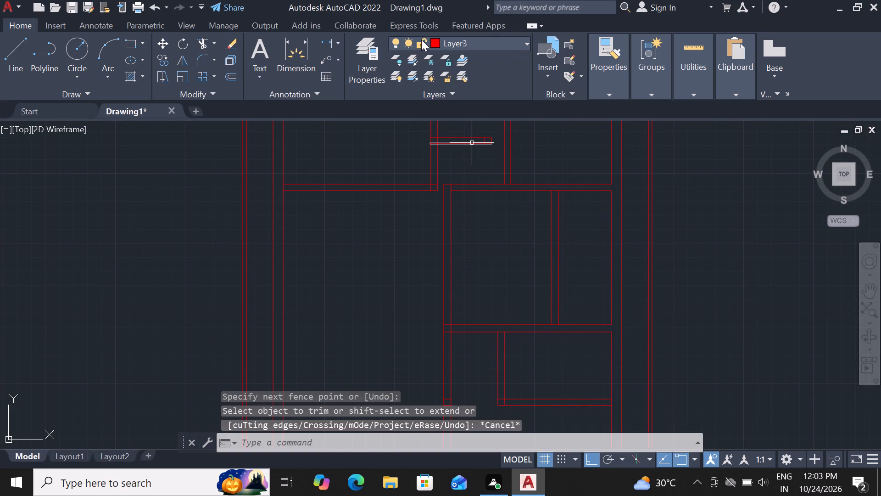
# Check the horizontal distance from the long vertical partition to the middle-right room's inner partition with the Dimension tool.
pyautogui.moveTo(284, 43); pyautogui.dragTo(285, 43)
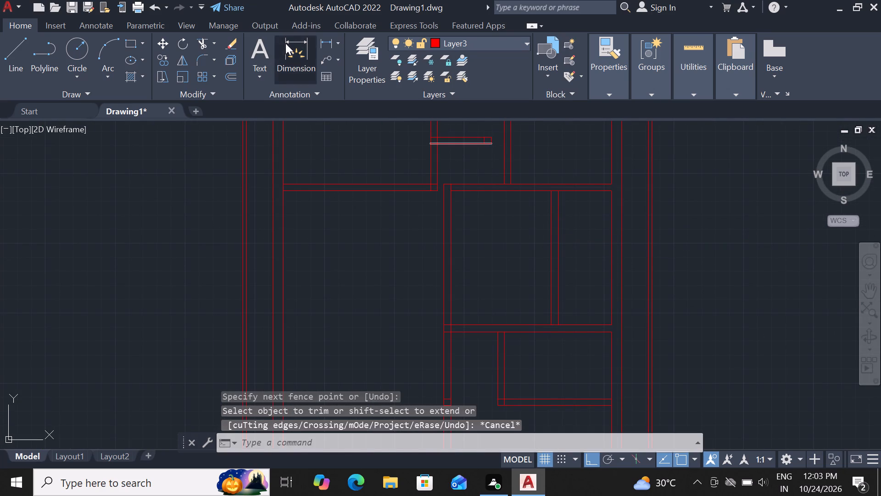
pyautogui.moveTo(285, 43); pyautogui.dragTo(289, 43)
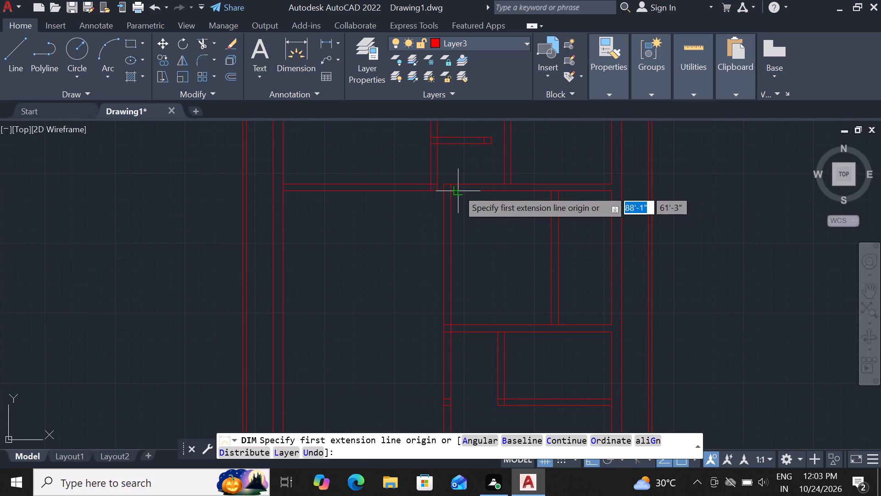
pyautogui.click(447, 190)
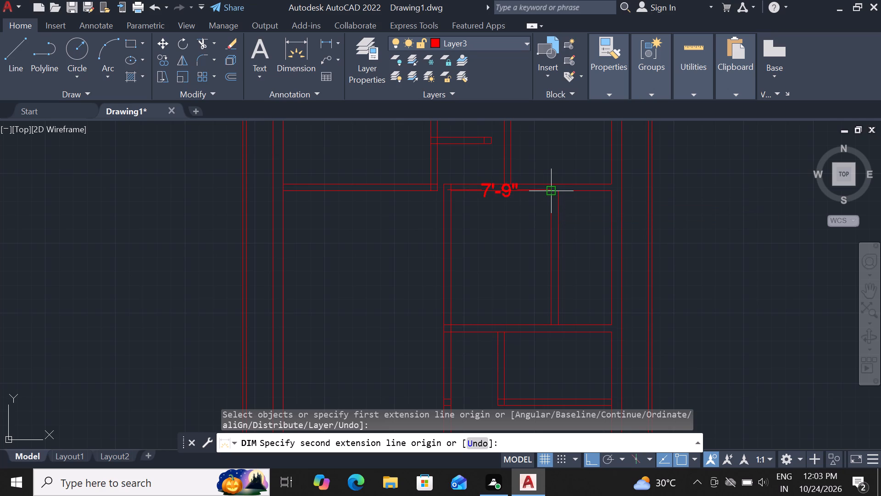
pyautogui.press('Escape')
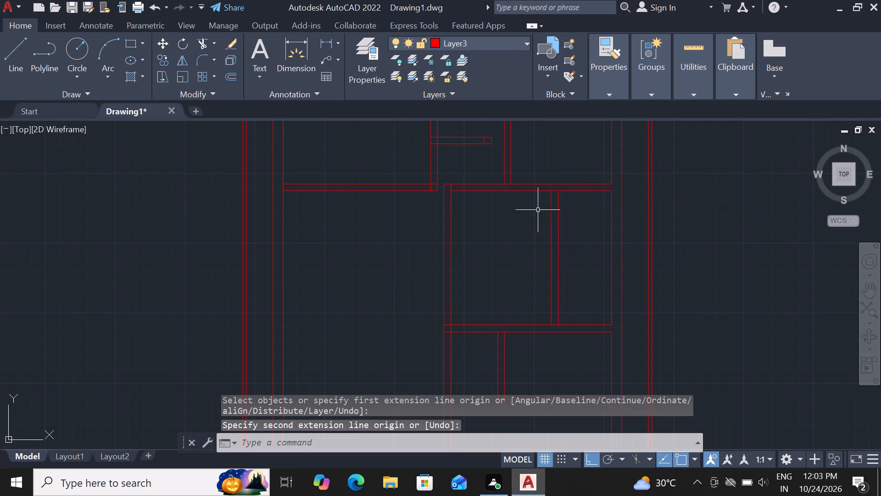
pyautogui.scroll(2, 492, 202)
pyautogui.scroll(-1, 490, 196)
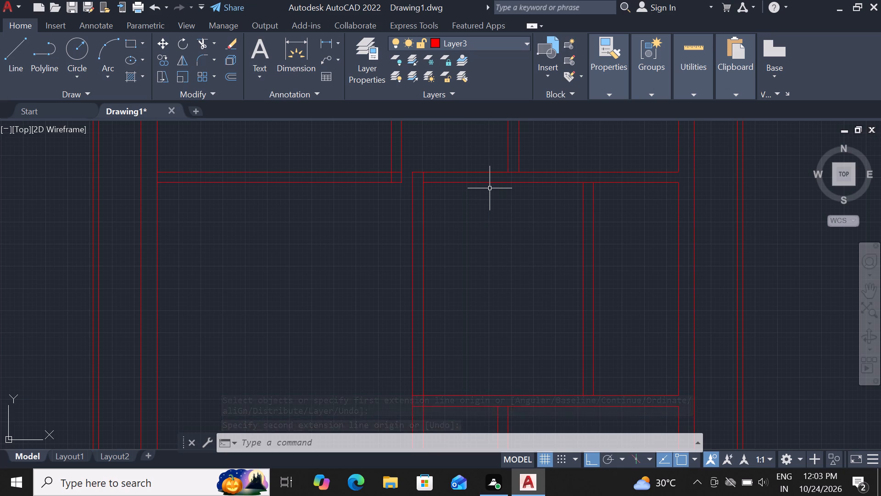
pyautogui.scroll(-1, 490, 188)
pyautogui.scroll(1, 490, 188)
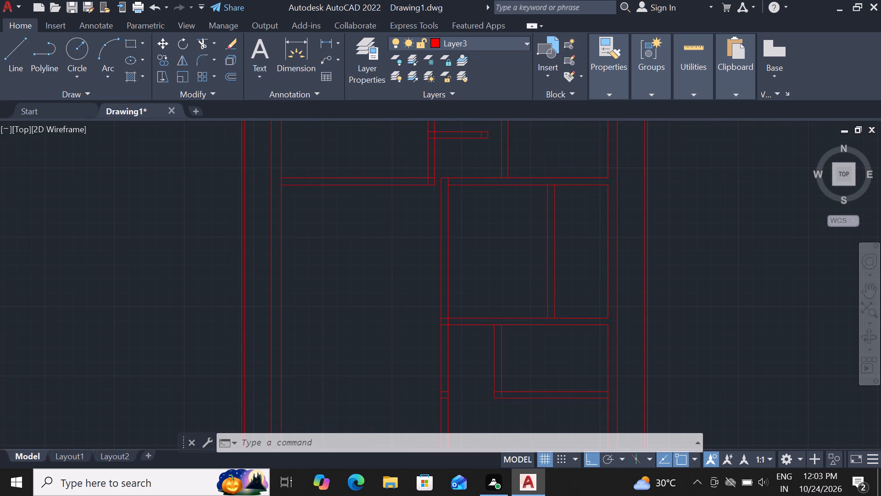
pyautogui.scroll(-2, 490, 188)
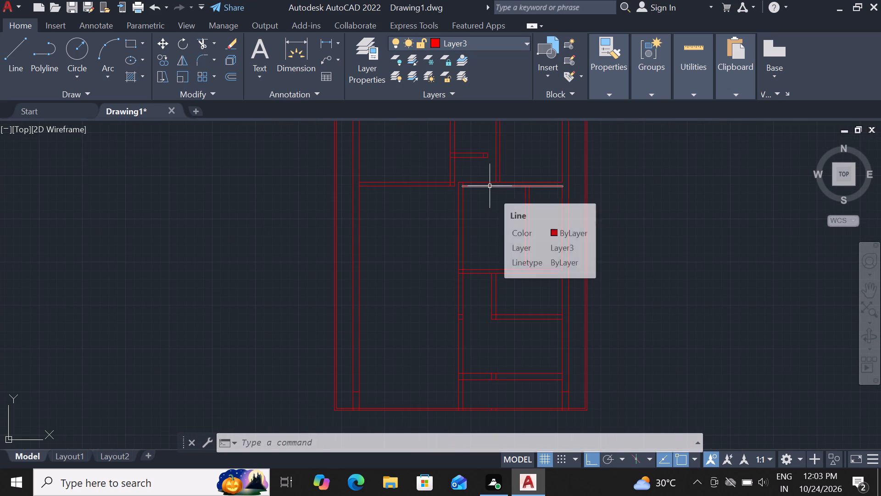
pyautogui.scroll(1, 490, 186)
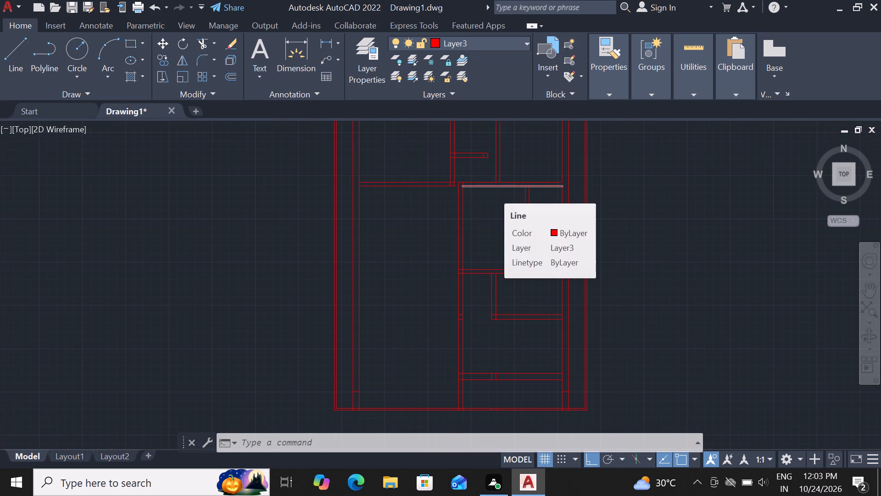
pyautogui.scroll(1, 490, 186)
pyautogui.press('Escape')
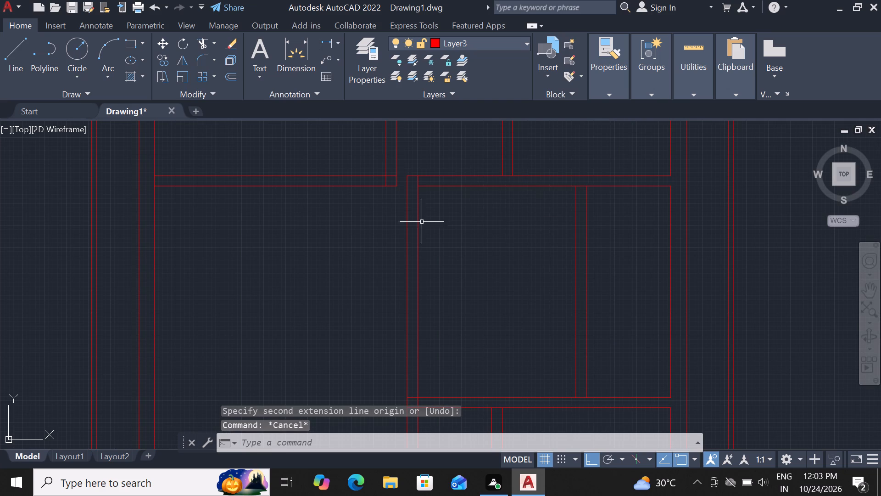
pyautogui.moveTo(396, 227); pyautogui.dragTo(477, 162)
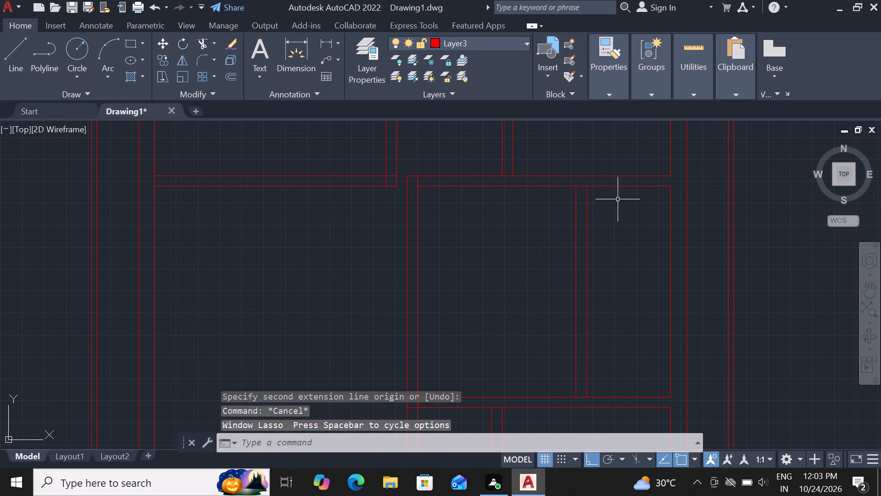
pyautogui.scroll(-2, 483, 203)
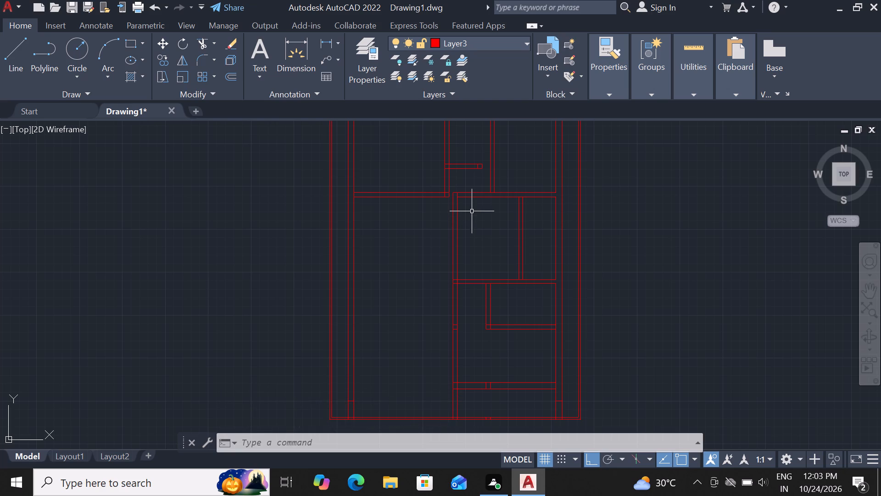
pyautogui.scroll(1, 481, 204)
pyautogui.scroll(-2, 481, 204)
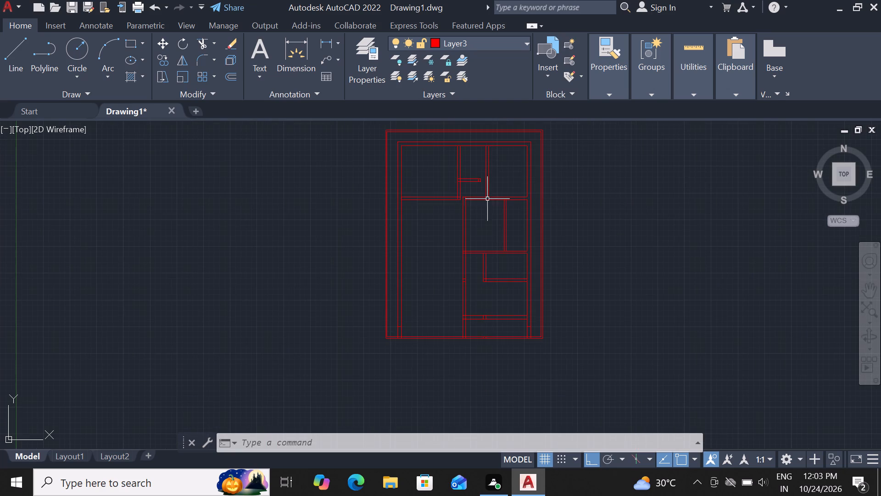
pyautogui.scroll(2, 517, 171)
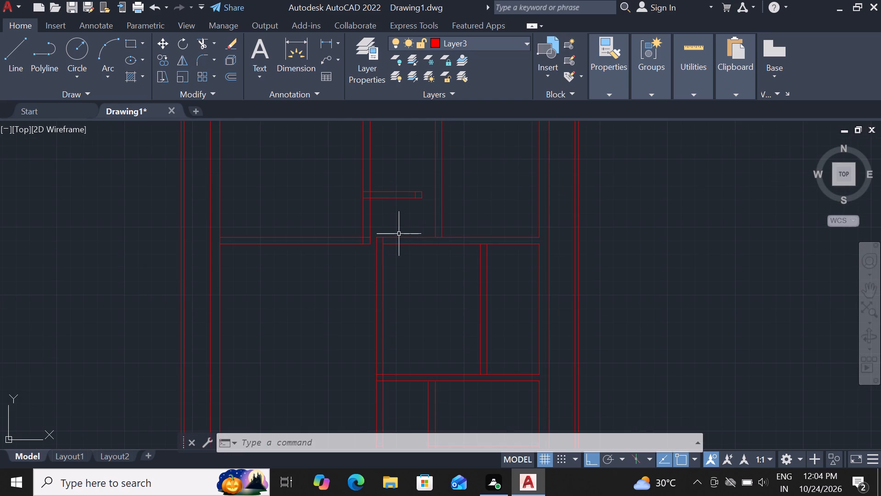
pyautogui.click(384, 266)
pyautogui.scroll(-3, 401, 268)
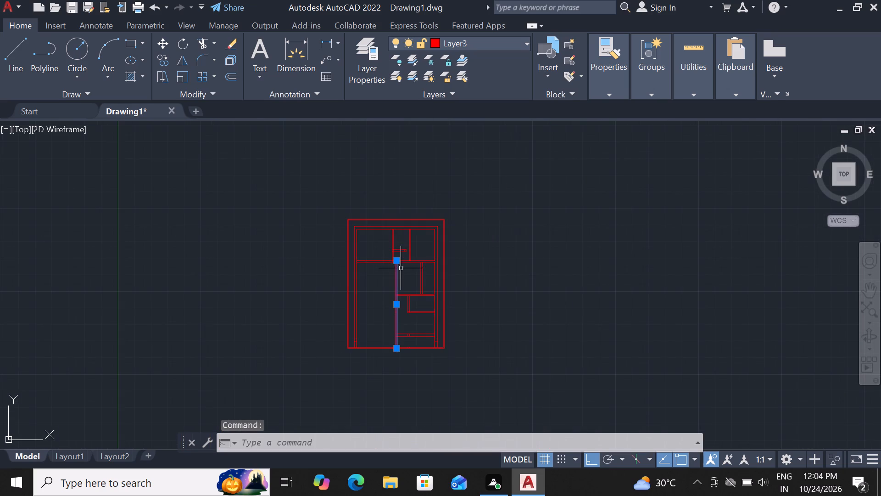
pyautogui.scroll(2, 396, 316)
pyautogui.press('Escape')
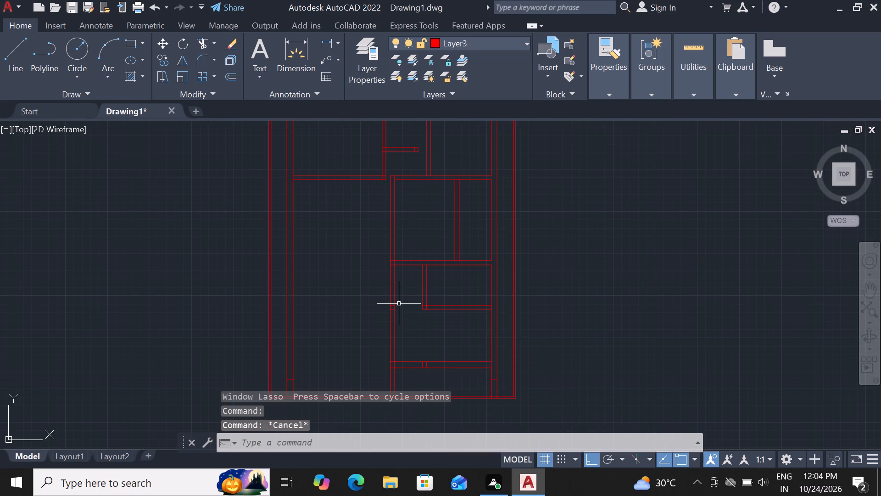
# Trim the lines crossing the junction of the long vertical partition and middle-right room's bottom wall, plus the two short cross lines further down the partition.
pyautogui.write('tr')
pyautogui.press('space')
pyautogui.press('space')
pyautogui.scroll(2, 394, 280)
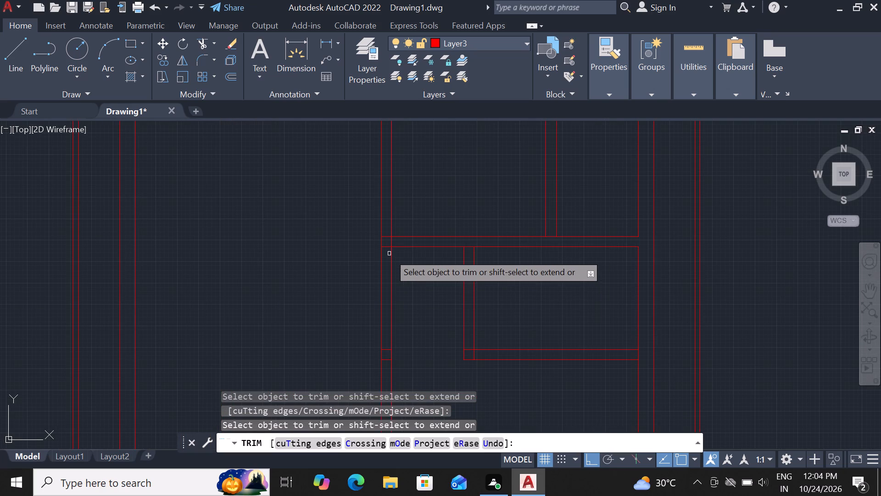
pyautogui.click(396, 242)
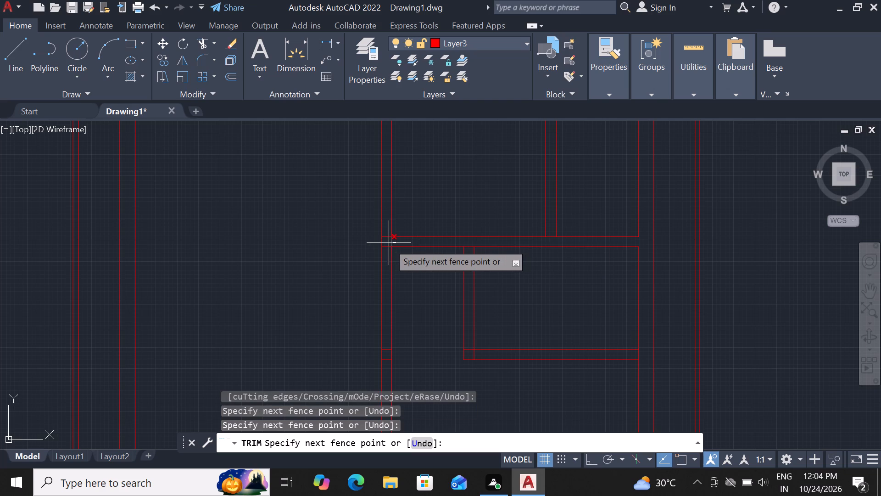
pyautogui.click(389, 243)
pyautogui.click(385, 248)
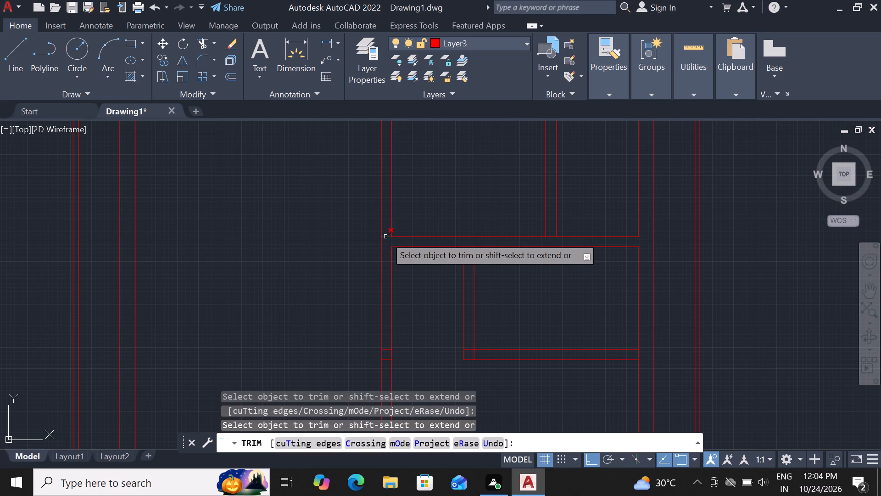
pyautogui.click(385, 237)
pyautogui.click(385, 350)
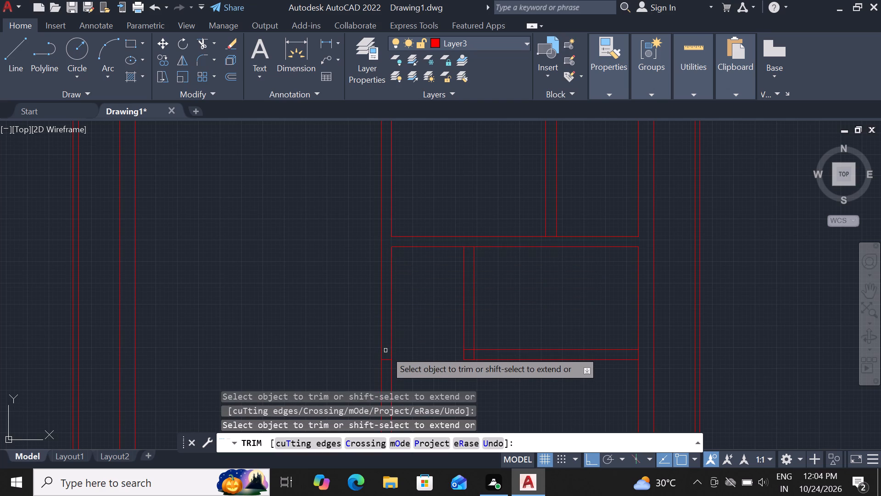
pyautogui.click(385, 361)
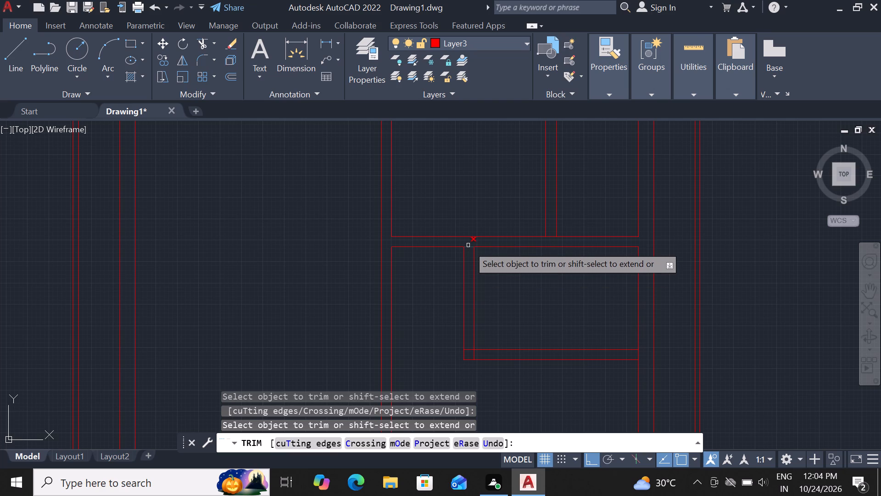
# Trim the overlapping wall lines at the top junction and bottom corners of the small room below the middle-right room.
pyautogui.click(468, 245)
pyautogui.click(464, 350)
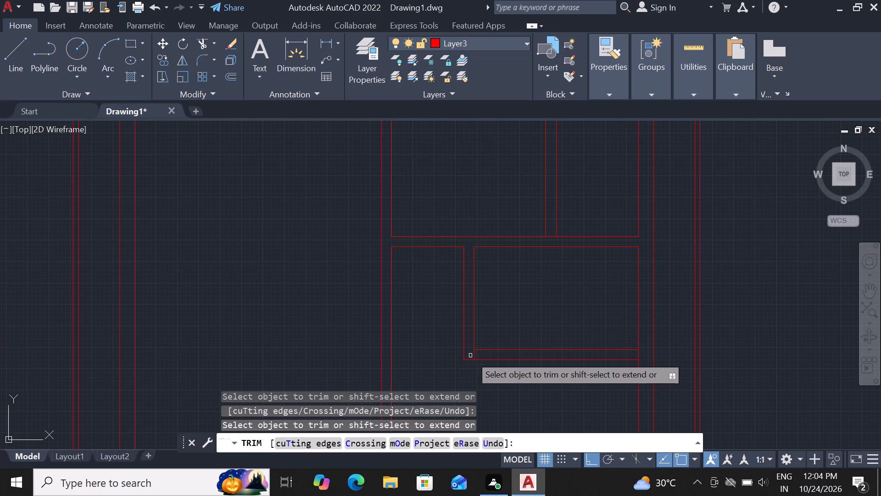
pyautogui.click(472, 356)
pyautogui.click(481, 355)
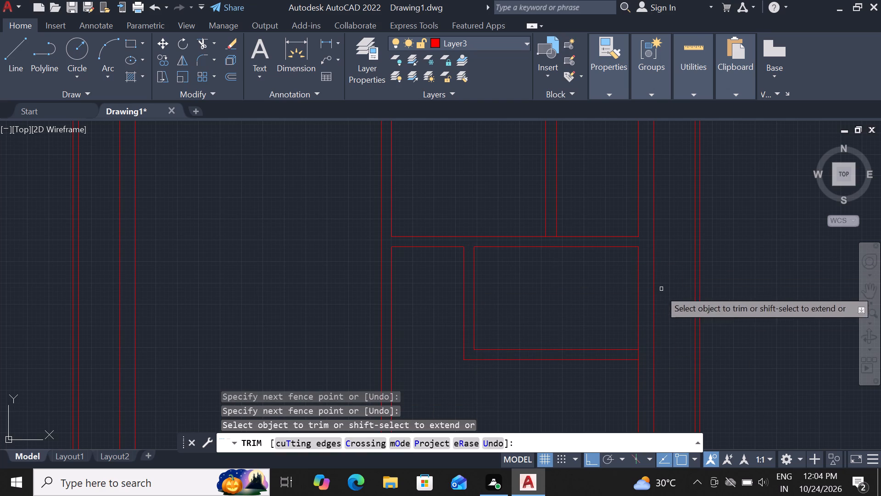
pyautogui.click(634, 354)
pyautogui.click(647, 353)
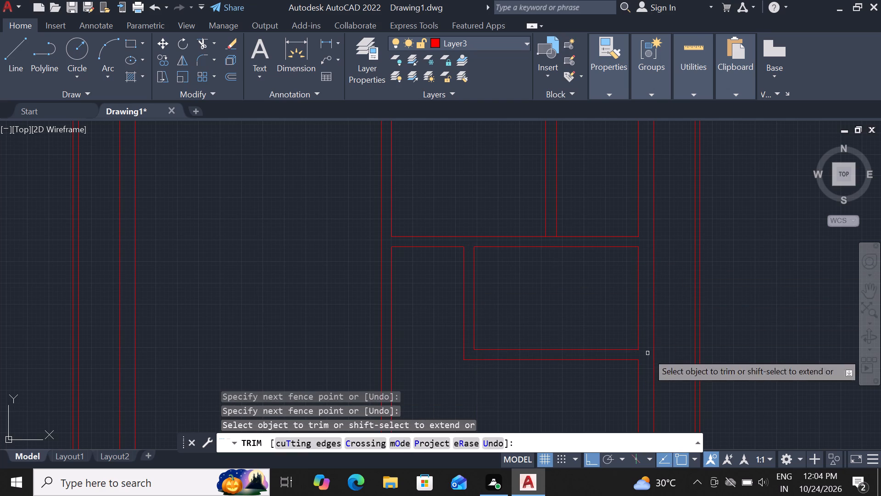
# Trim the wall lines across both ends of the middle-right room's inner partition, and the long partition's inner line at that room's upper-left corner.
pyautogui.click(548, 236)
pyautogui.scroll(-3, 564, 250)
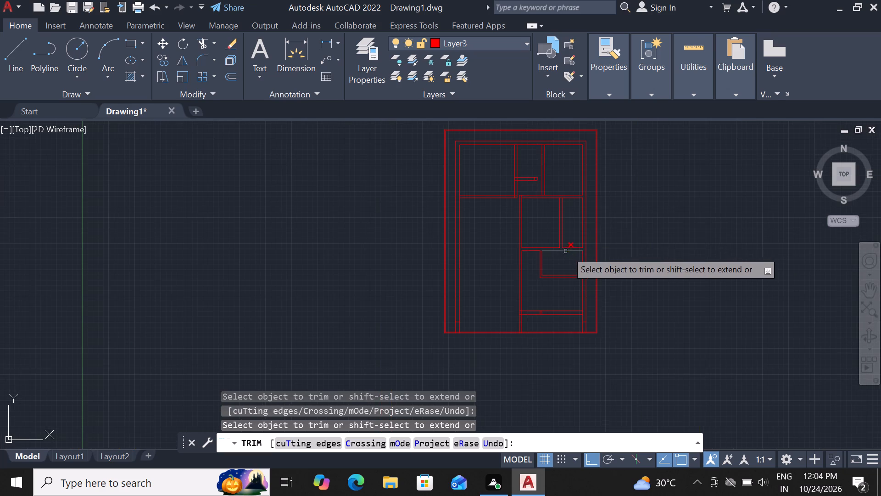
pyautogui.scroll(3, 561, 207)
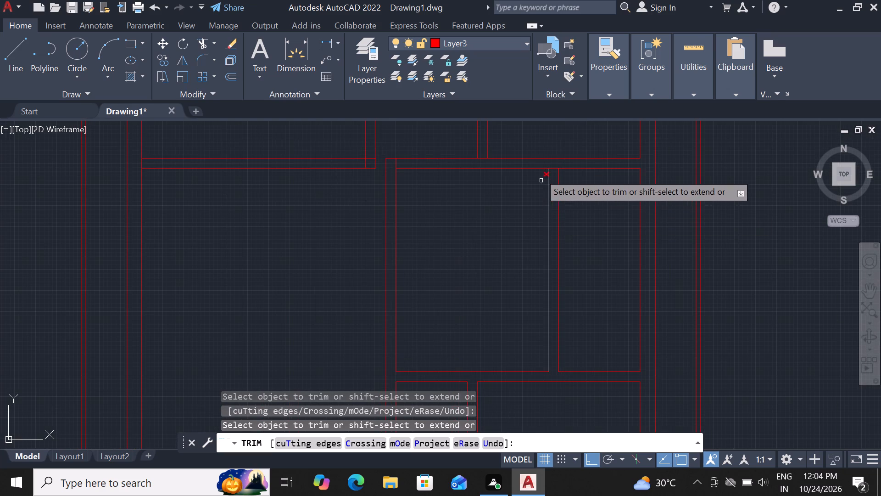
pyautogui.scroll(2, 543, 152)
pyautogui.click(569, 221)
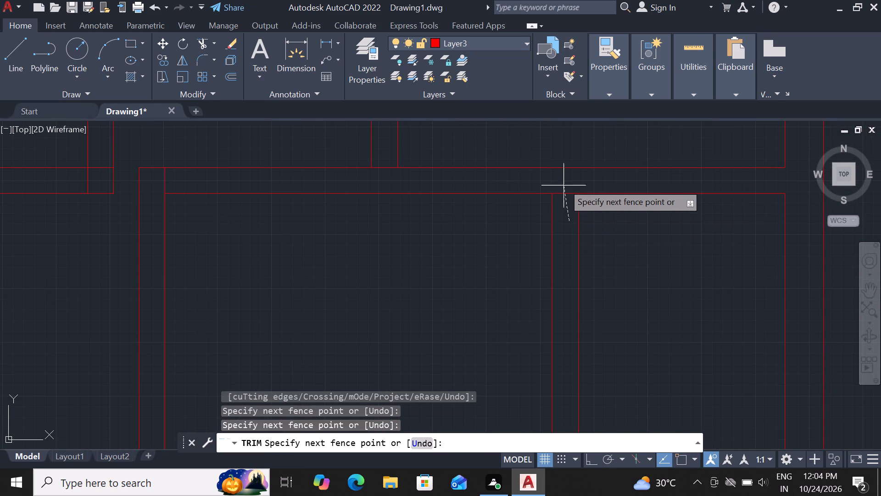
pyautogui.click(563, 177)
pyautogui.click(164, 180)
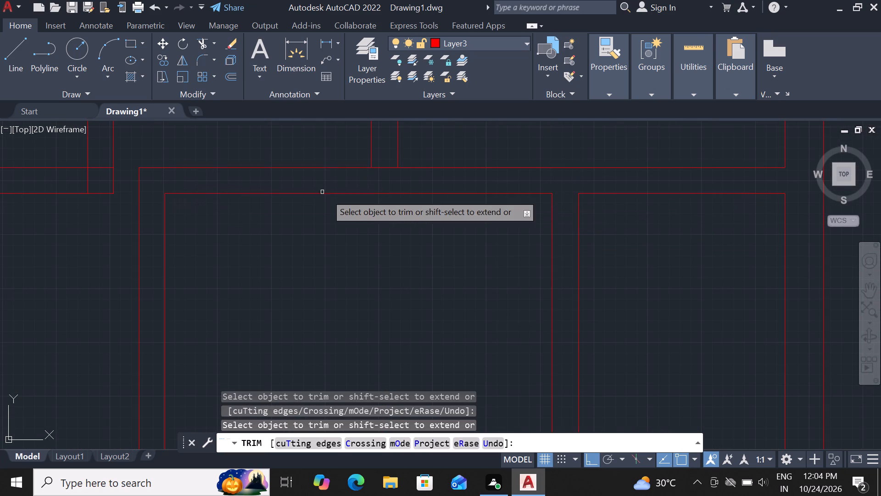
# Trim the upper-right room's bottom wall line between the two lines of that room's left partition.
pyautogui.scroll(-4, 341, 197)
pyautogui.scroll(4, 355, 188)
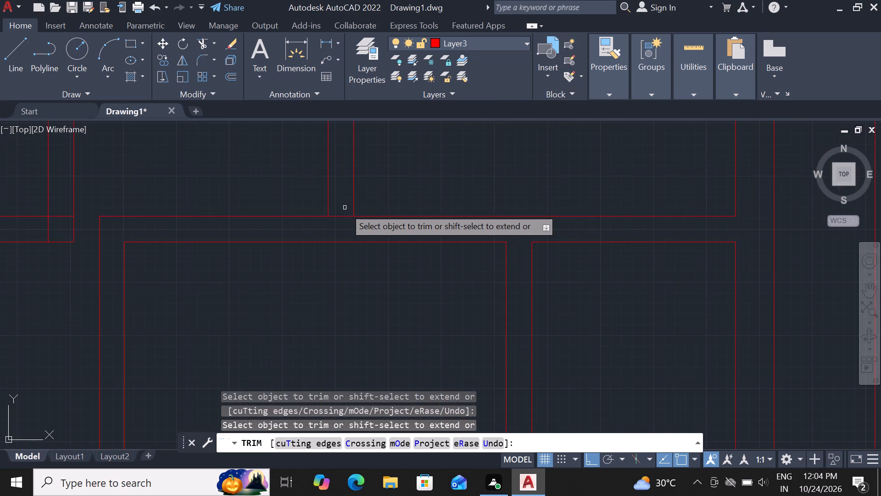
pyautogui.click(345, 208)
pyautogui.click(346, 222)
# Trim the top wall's inner line between the two lines of the upper-right room's left partition.
pyautogui.scroll(-5, 346, 227)
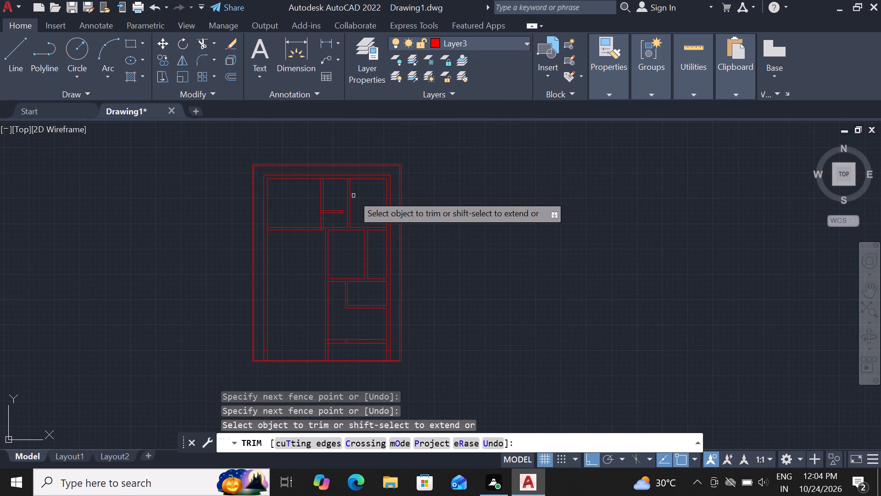
pyautogui.scroll(5, 343, 185)
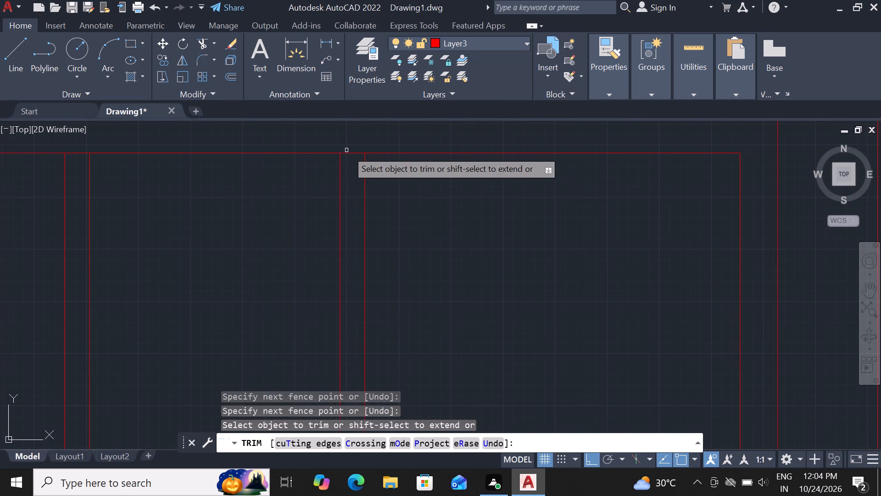
pyautogui.click(347, 150)
pyautogui.click(347, 163)
# Trim the crossing lines where the upper stub wall and the upper-left room's bottom wall meet the partition, including the stub's inner cross line.
pyautogui.scroll(-3, 350, 162)
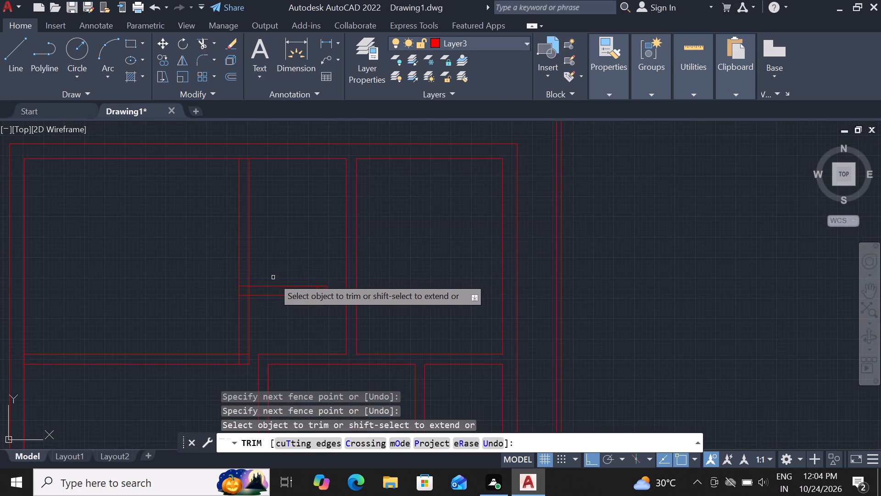
pyautogui.click(321, 290)
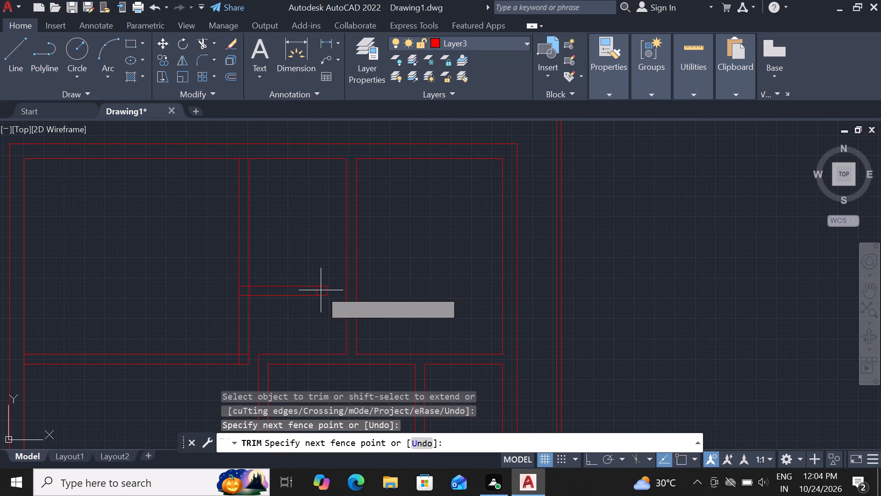
pyautogui.click(247, 290)
pyautogui.click(245, 282)
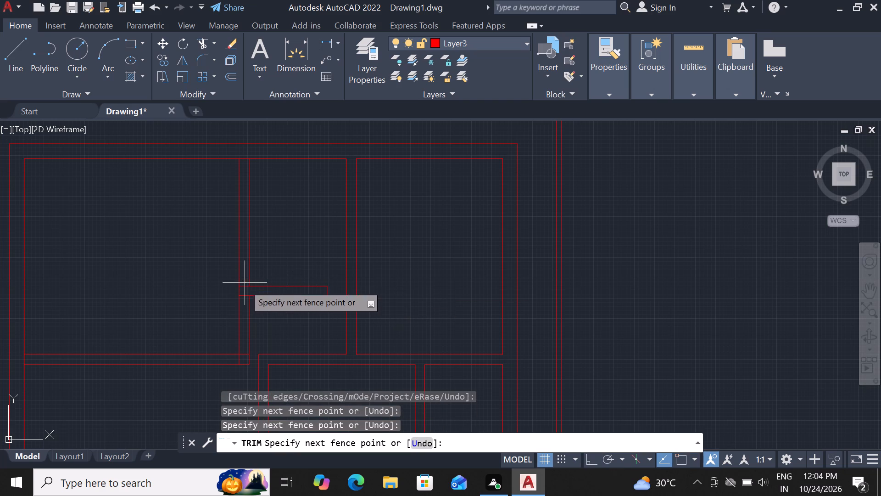
pyautogui.click(247, 359)
pyautogui.click(229, 359)
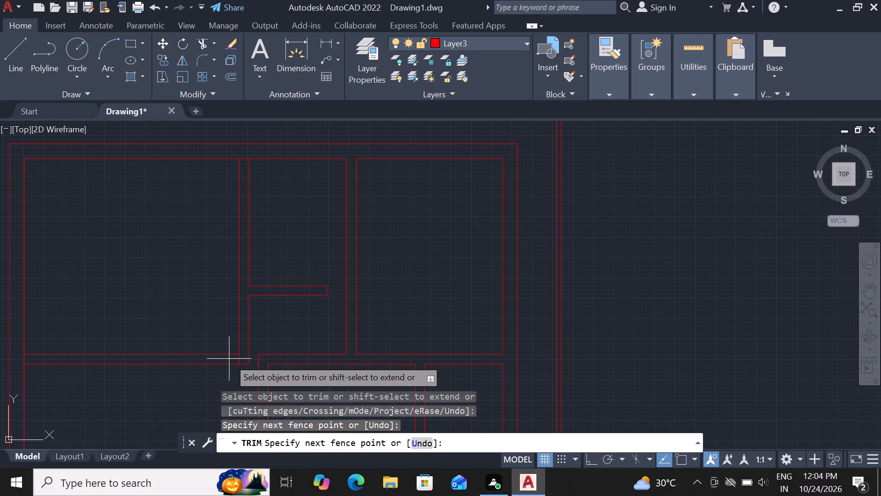
pyautogui.click(244, 359)
pyautogui.scroll(-3, 298, 287)
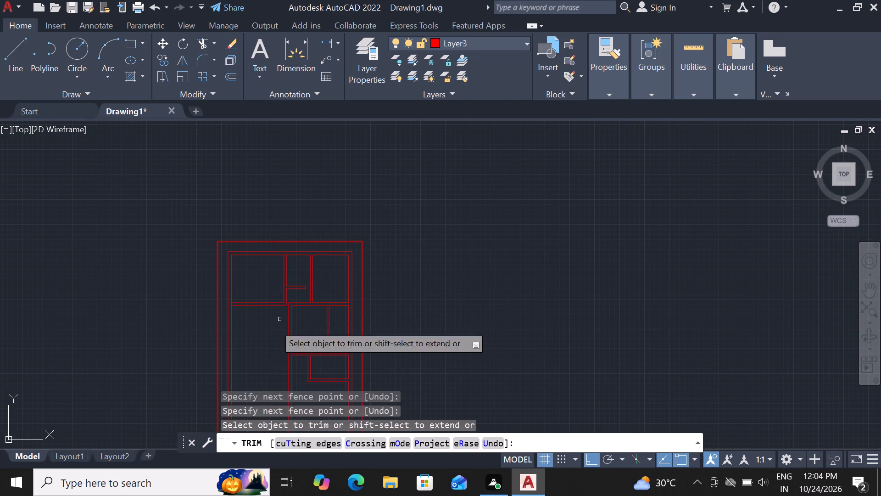
# Trim the left wall's inner line between the two lines of the upper-left room's bottom wall.
pyautogui.scroll(2, 223, 316)
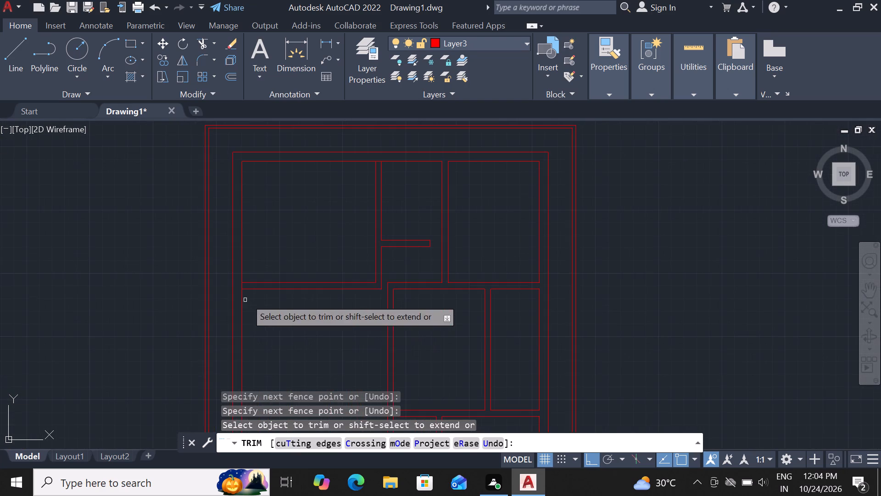
pyautogui.scroll(1, 230, 320)
pyautogui.scroll(4, 254, 256)
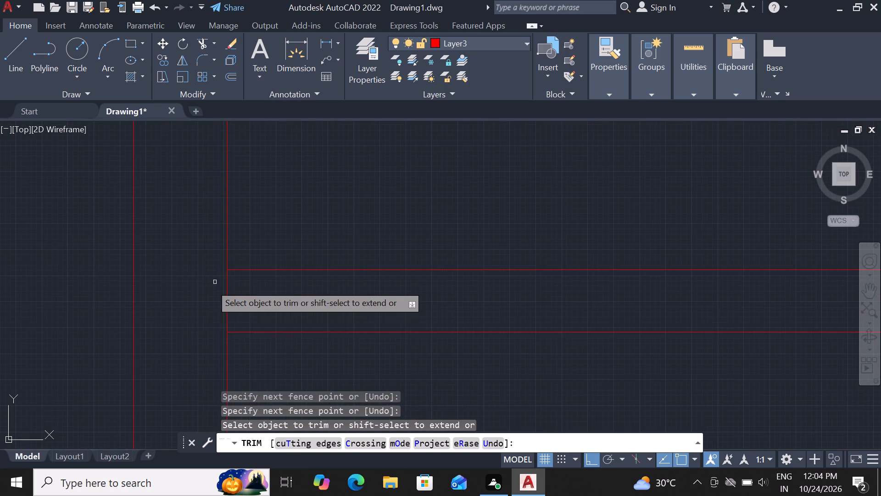
pyautogui.moveTo(204, 292); pyautogui.dragTo(208, 293)
pyautogui.click(293, 307)
# Trim the top wall's inner line between the two lines of the upper-left room's right partition.
pyautogui.scroll(-7, 293, 308)
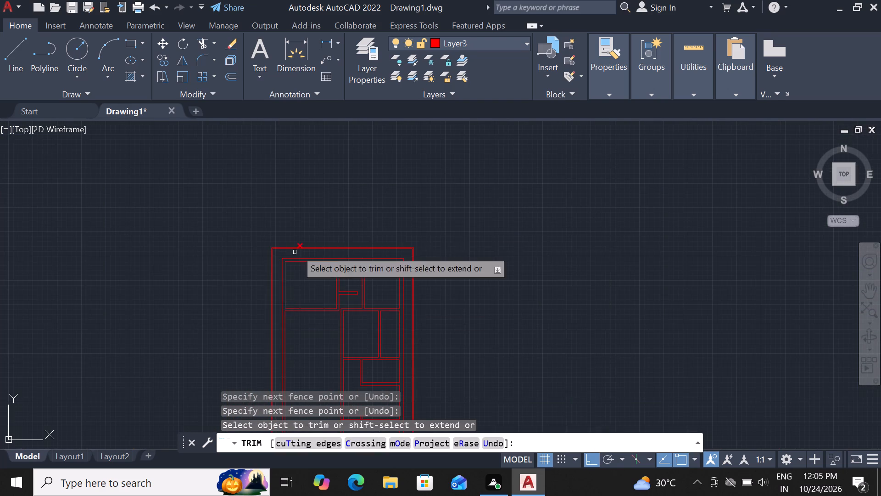
pyautogui.scroll(5, 328, 249)
pyautogui.scroll(1, 314, 293)
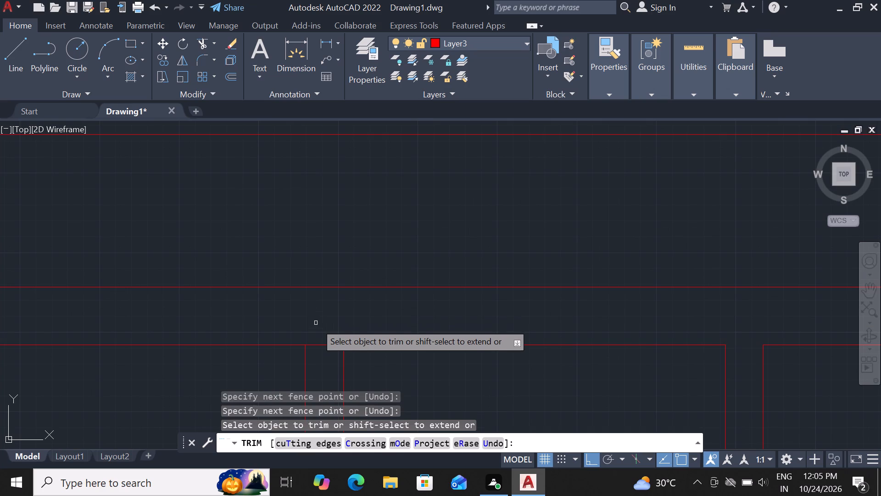
pyautogui.click(322, 332)
pyautogui.moveTo(331, 354); pyautogui.dragTo(331, 349)
# Trim the right wall's inner line between the two lines of the lowest horizontal partition.
pyautogui.scroll(-4, 318, 194)
pyautogui.scroll(-1, 332, 155)
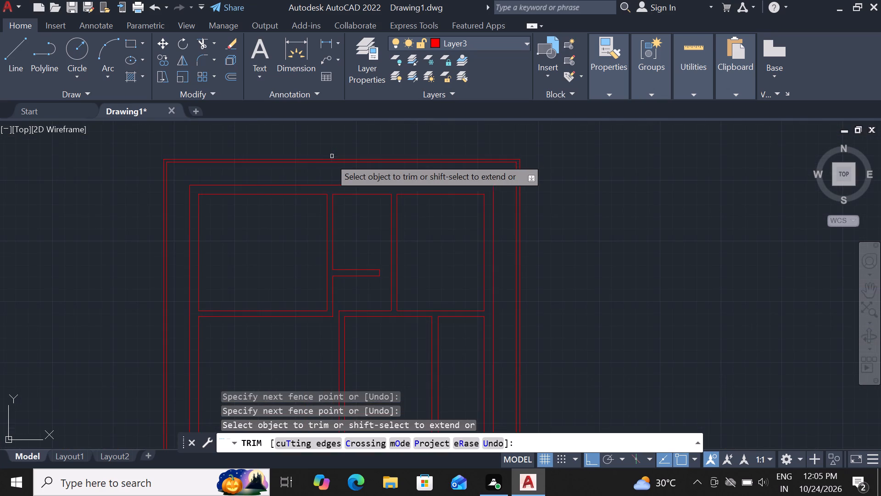
pyautogui.scroll(-1, 329, 159)
pyautogui.scroll(-1, 314, 198)
pyautogui.scroll(3, 364, 339)
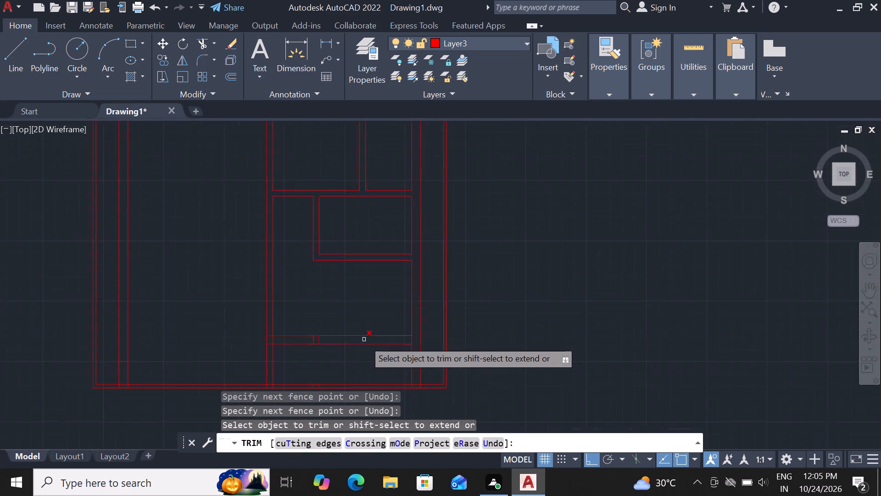
pyautogui.scroll(3, 420, 349)
pyautogui.moveTo(504, 338); pyautogui.dragTo(462, 321)
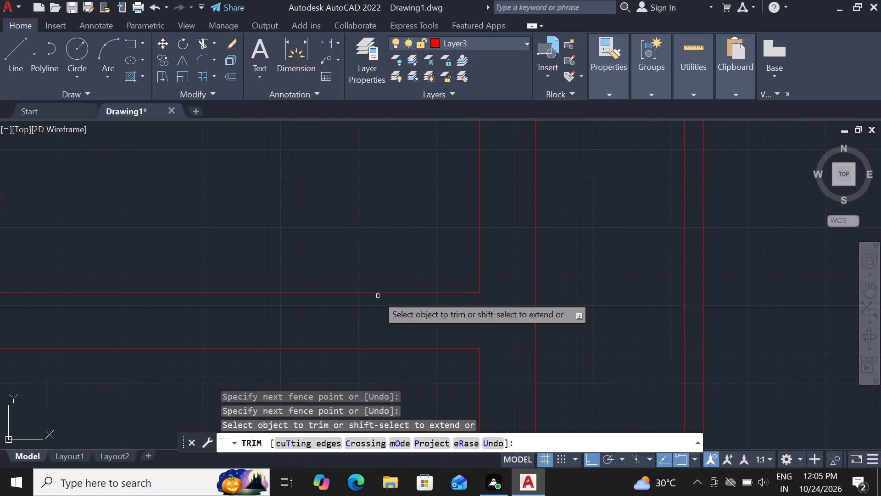
# Trim the short cross lines inside the lowest horizontal partition and the long vertical partition's inner line between that partition's two lines.
pyautogui.scroll(-3, 378, 296)
pyautogui.click(270, 301)
pyautogui.click(237, 301)
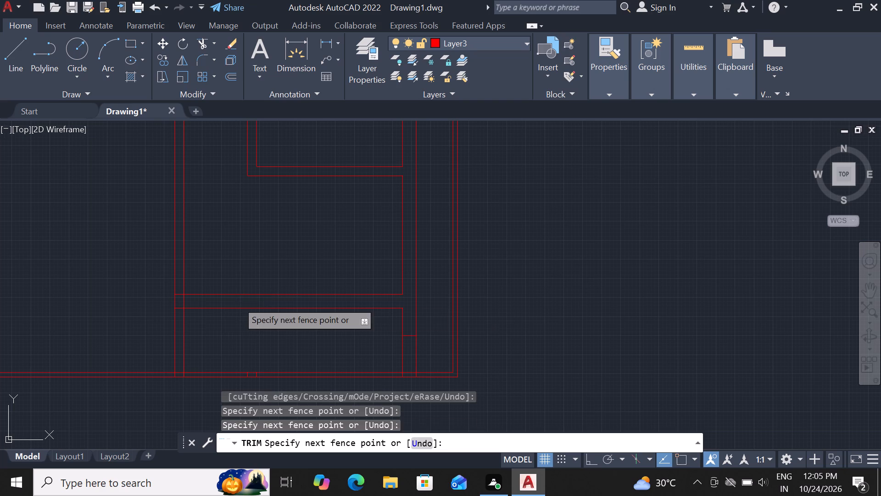
pyautogui.click(188, 305)
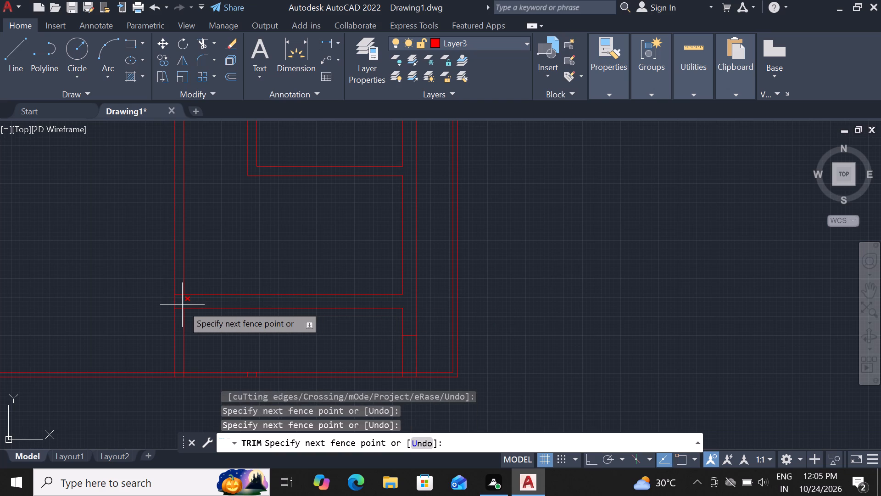
pyautogui.click(182, 305)
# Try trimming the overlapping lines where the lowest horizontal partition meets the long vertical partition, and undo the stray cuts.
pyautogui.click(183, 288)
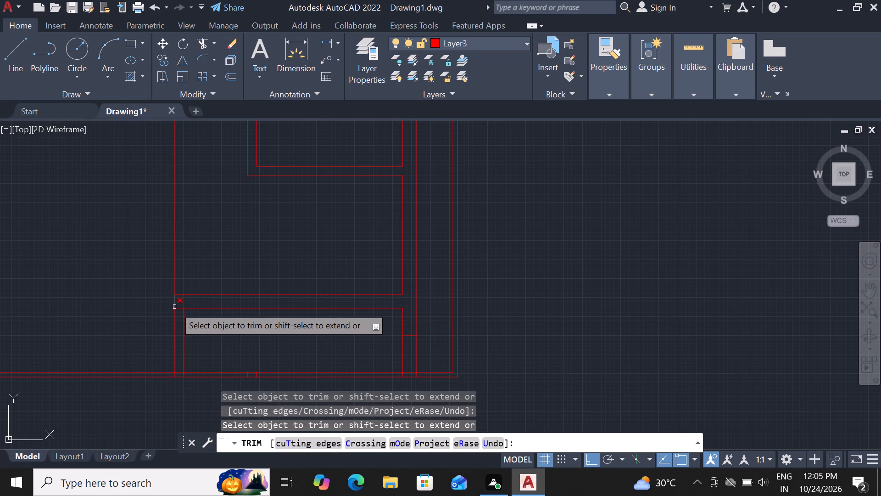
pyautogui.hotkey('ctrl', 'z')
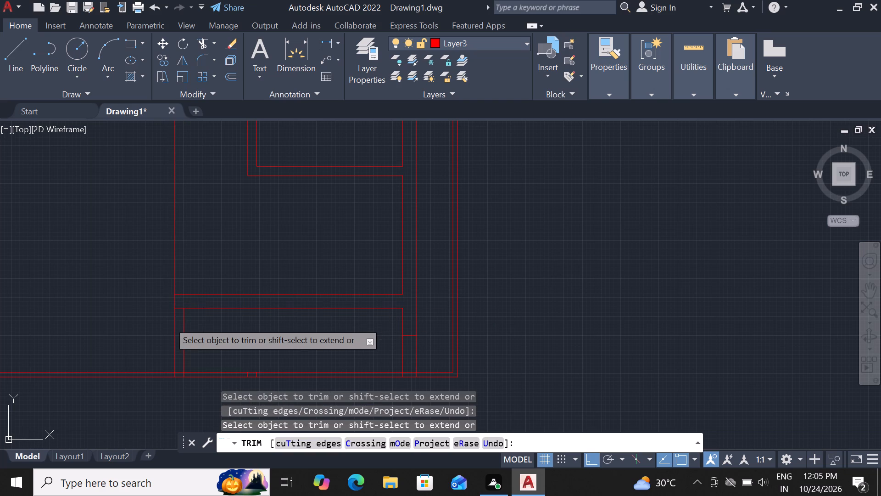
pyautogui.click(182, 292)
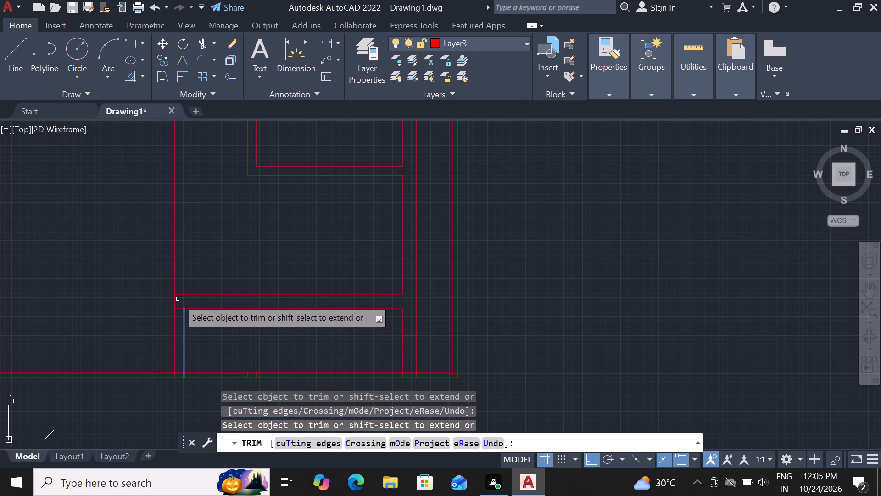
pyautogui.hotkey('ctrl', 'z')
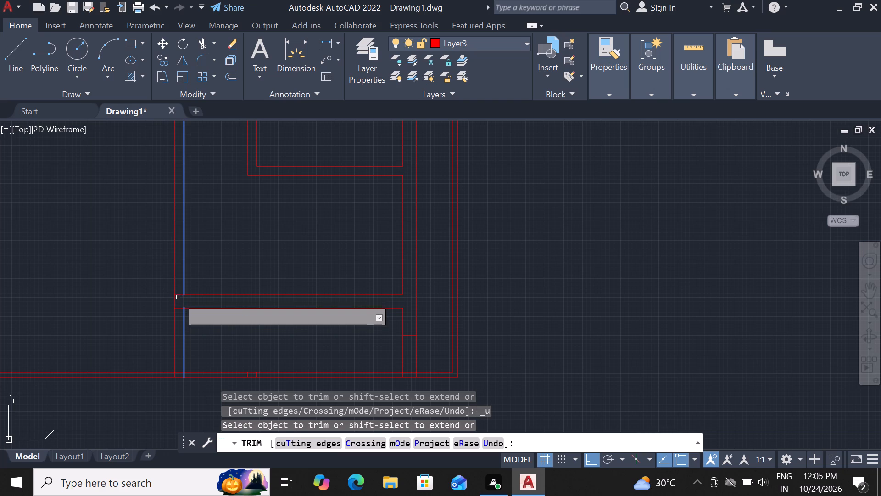
# Trim the lowest horizontal partition's line ends inside the long vertical partition, plus the short cross line inside the right wall below it.
pyautogui.click(178, 296)
pyautogui.click(181, 310)
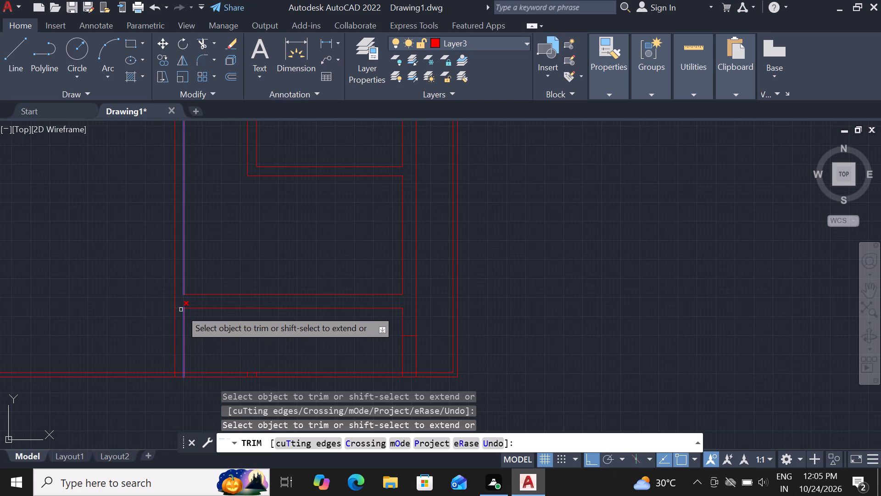
pyautogui.click(412, 335)
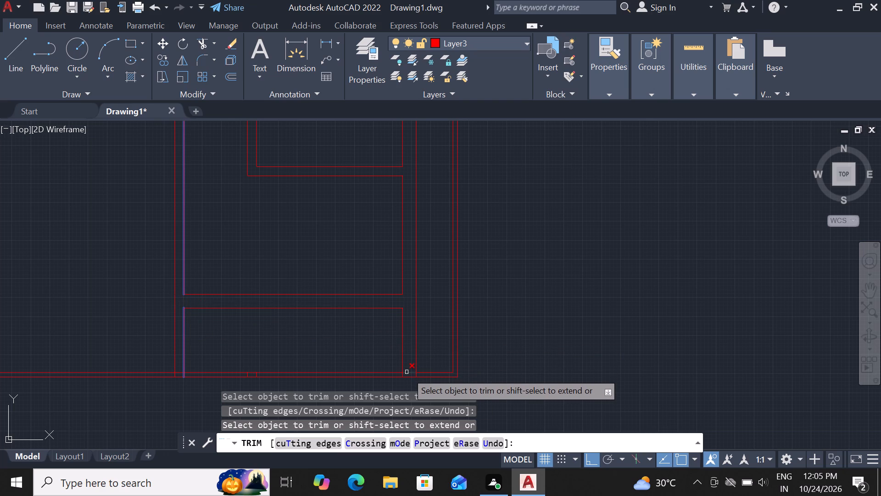
# Trim the vertical wall line ends between the two bottom outline lines, plus the upper bottom line across the left wall's thickness.
pyautogui.scroll(3, 416, 374)
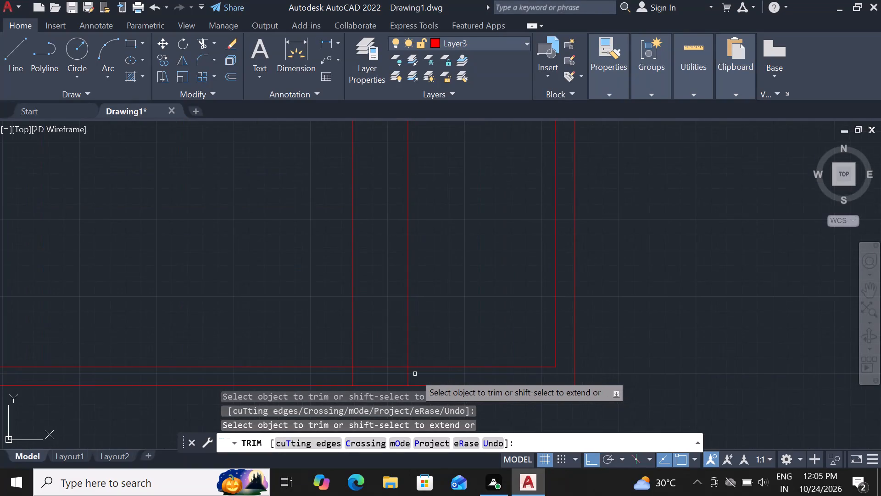
pyautogui.moveTo(435, 373); pyautogui.dragTo(425, 372)
pyautogui.scroll(-3, 284, 355)
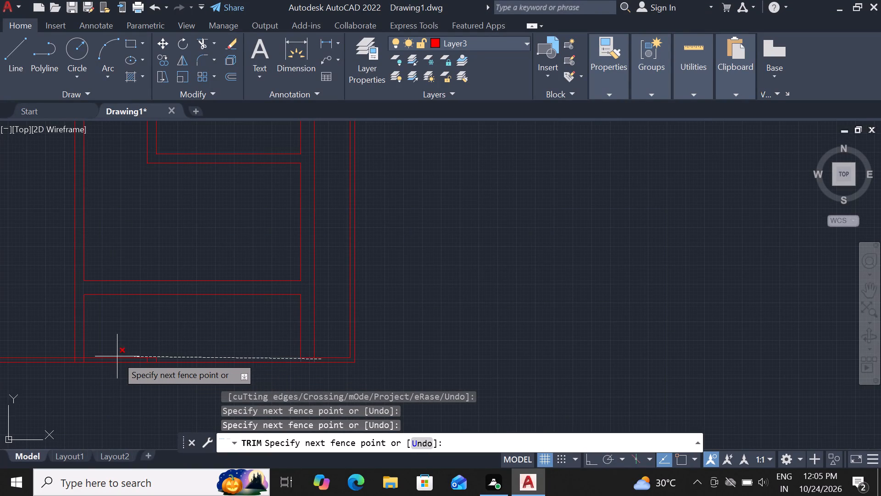
pyautogui.scroll(2, 97, 358)
pyautogui.scroll(-2, 106, 361)
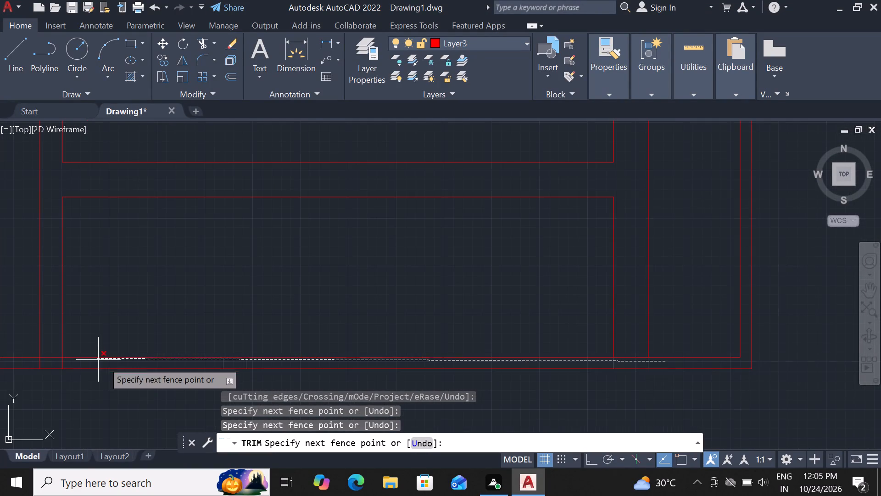
pyautogui.scroll(3, 105, 361)
pyautogui.scroll(-5, 220, 334)
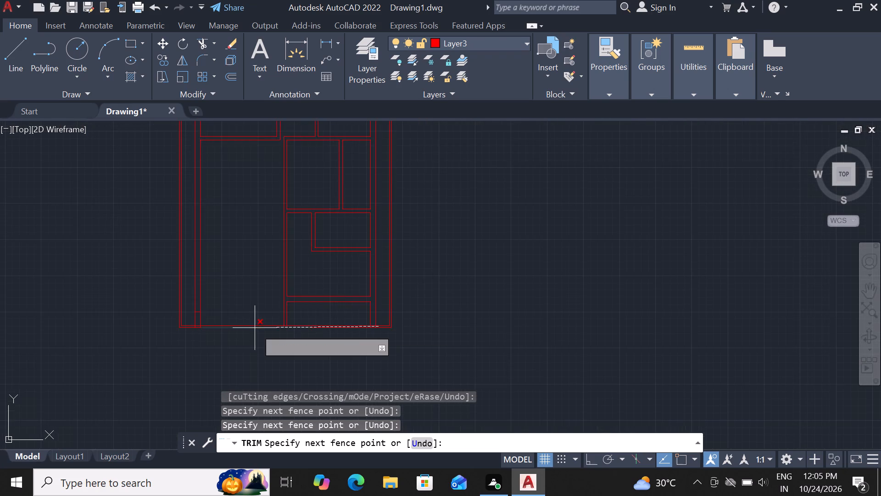
pyautogui.scroll(5, 255, 328)
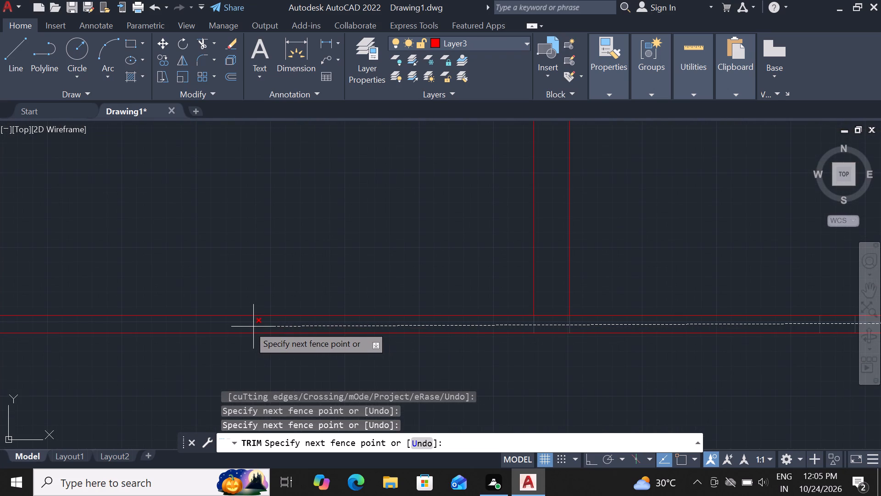
pyautogui.scroll(-3, 230, 322)
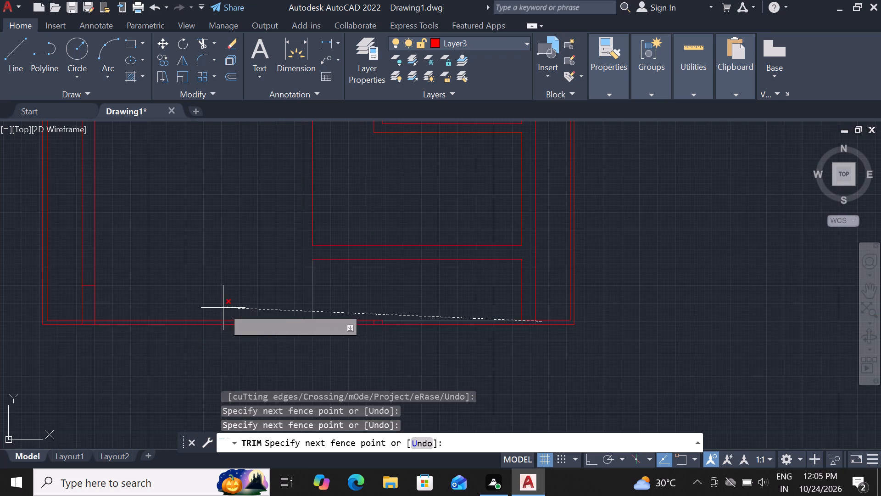
pyautogui.scroll(-2, 223, 308)
pyautogui.scroll(6, 169, 315)
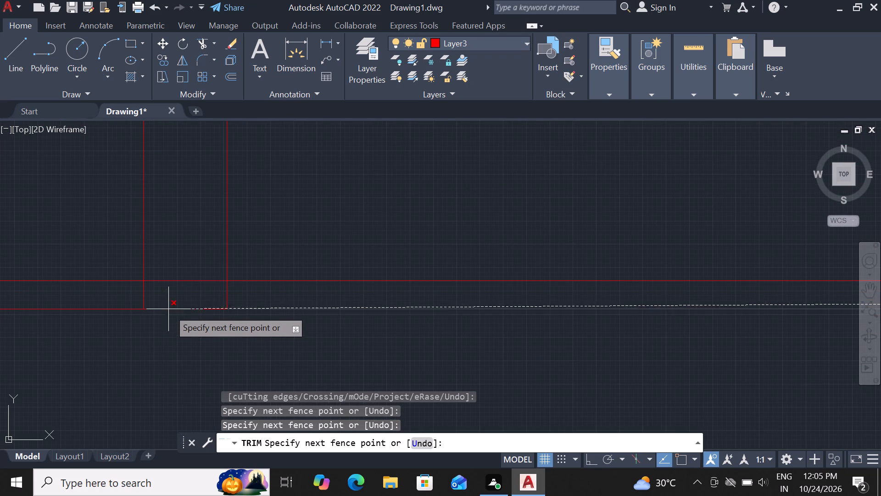
pyautogui.scroll(-1, 170, 299)
pyautogui.scroll(2, 171, 299)
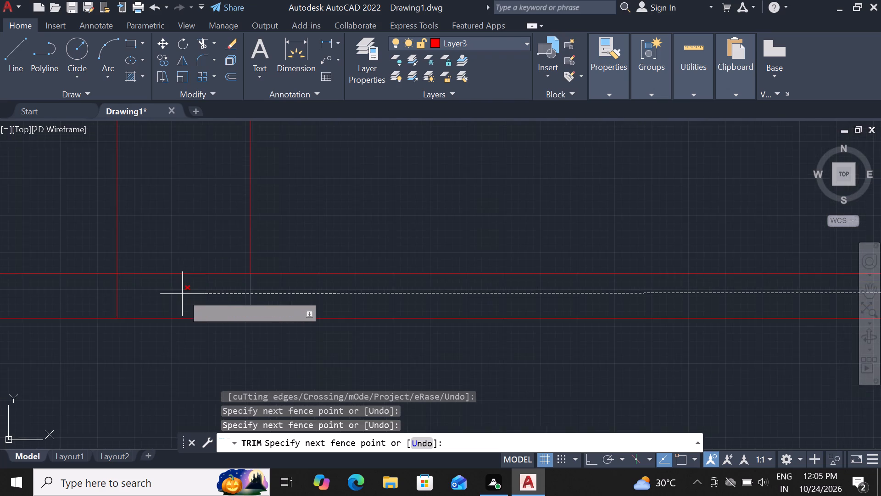
pyautogui.scroll(1, 182, 294)
pyautogui.moveTo(183, 293); pyautogui.dragTo(311, 304, button='middle')
pyautogui.click(190, 306)
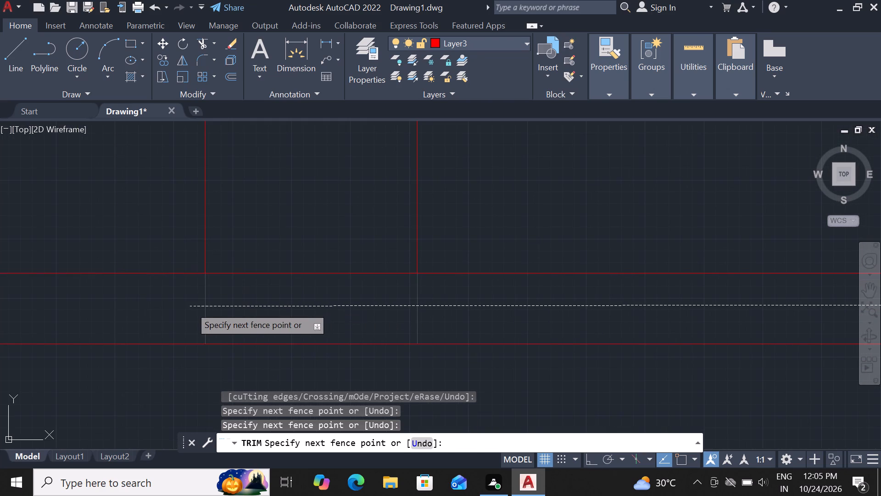
pyautogui.click(254, 273)
pyautogui.scroll(-6, 254, 273)
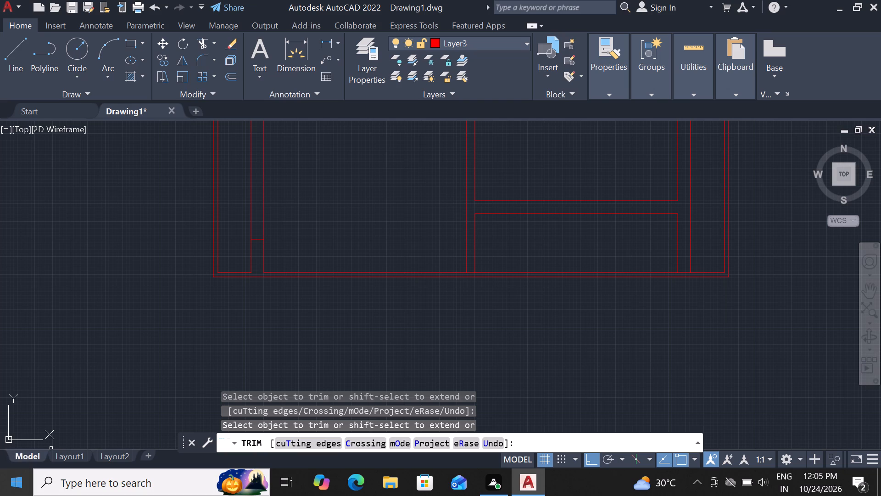
# Trim the short cross line inside the left wall and the upper bottom line across the long vertical partition's and right wall's thicknesses.
pyautogui.scroll(-2, 698, 223)
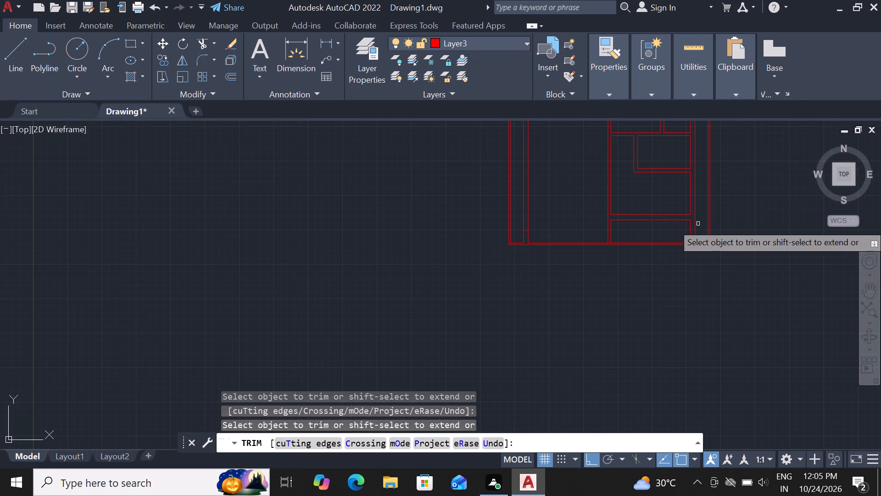
pyautogui.scroll(-2, 569, 208)
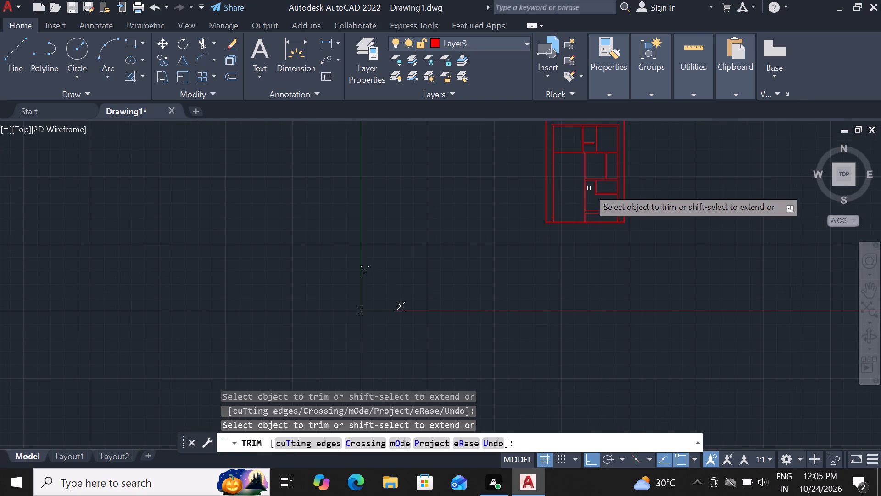
pyautogui.scroll(2, 548, 193)
pyautogui.scroll(2, 554, 251)
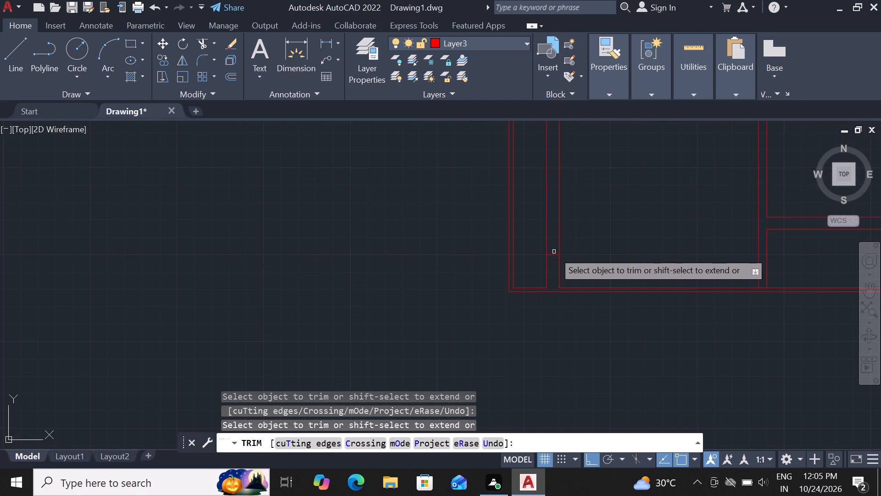
pyautogui.click(552, 254)
pyautogui.scroll(-3, 552, 254)
pyautogui.scroll(3, 589, 250)
pyautogui.scroll(2, 628, 289)
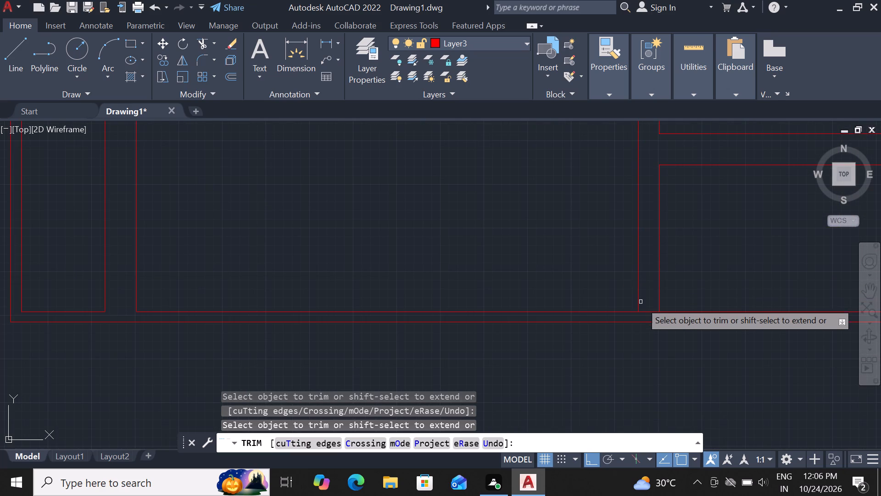
pyautogui.click(644, 312)
pyautogui.scroll(-3, 652, 297)
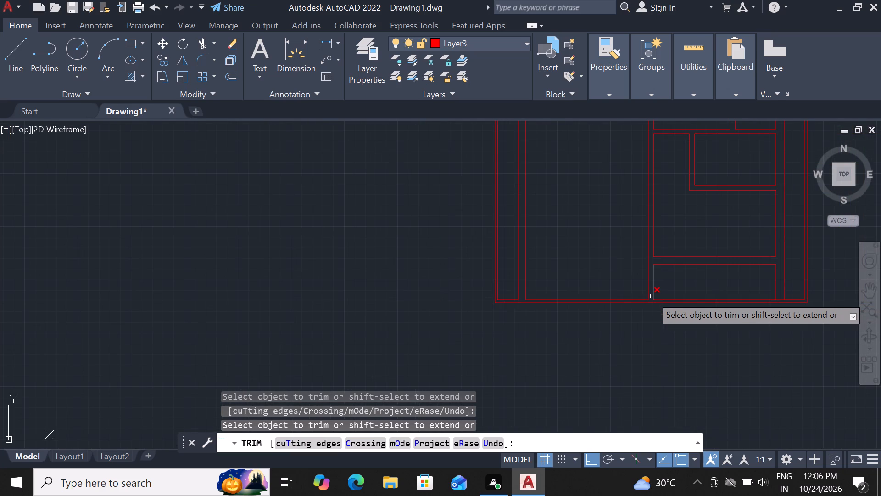
pyautogui.scroll(2, 794, 297)
pyautogui.scroll(1, 747, 302)
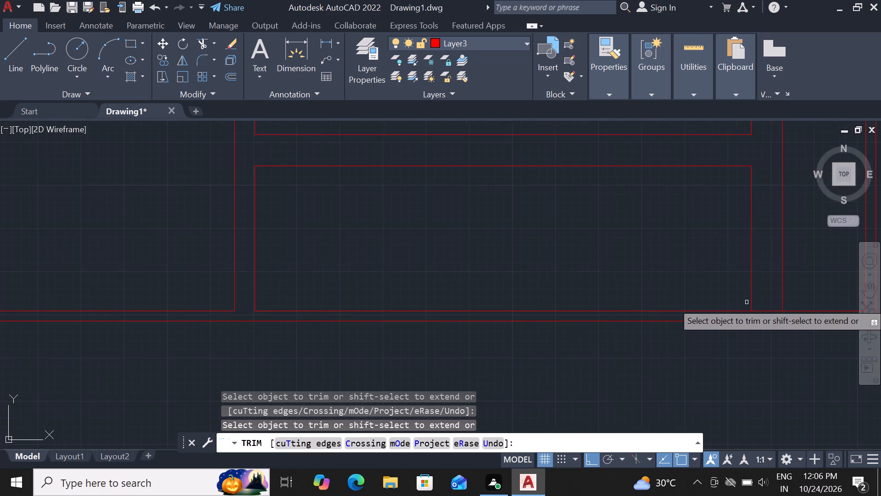
pyautogui.scroll(-1, 751, 302)
pyautogui.click(762, 308)
pyautogui.scroll(-4, 739, 293)
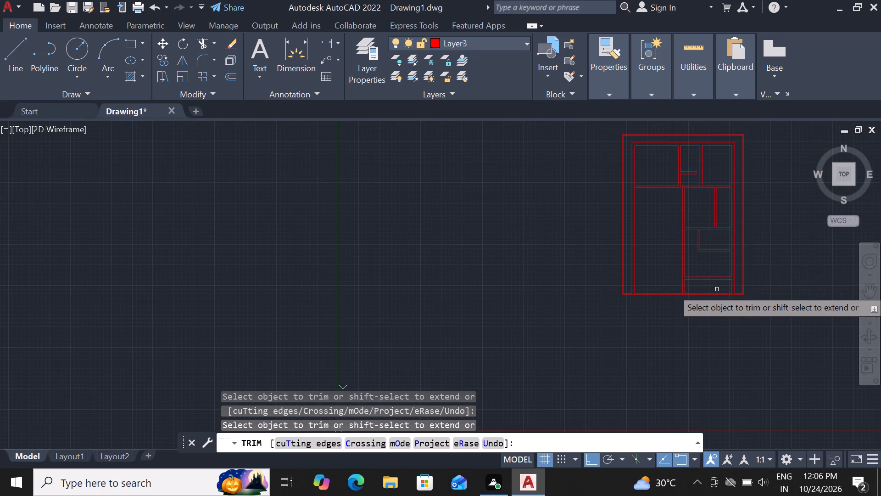
pyautogui.scroll(2, 657, 183)
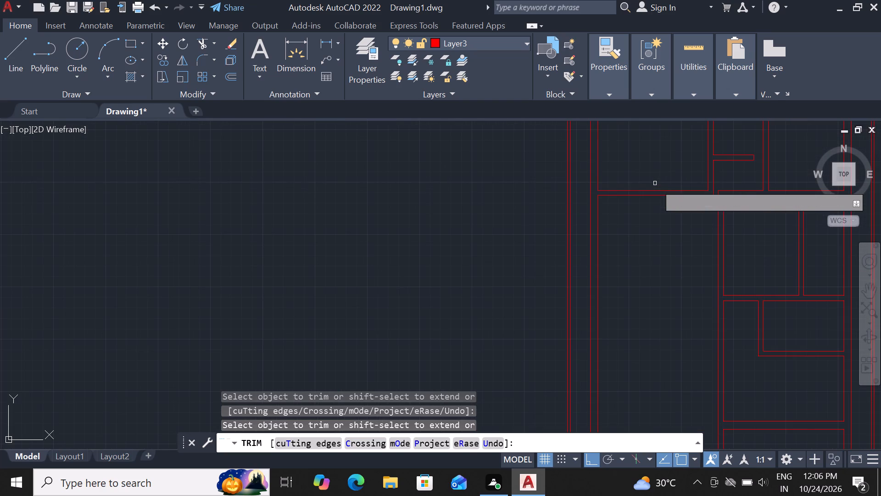
pyautogui.scroll(-2, 655, 183)
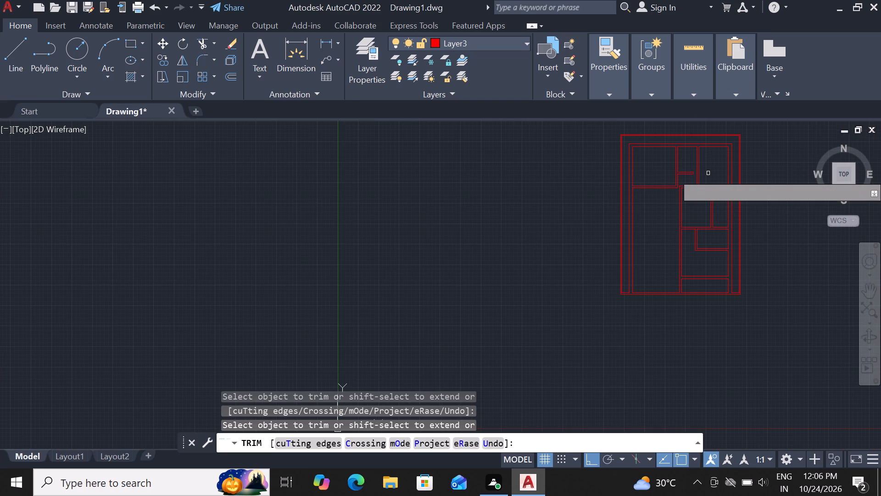
pyautogui.scroll(3, 706, 173)
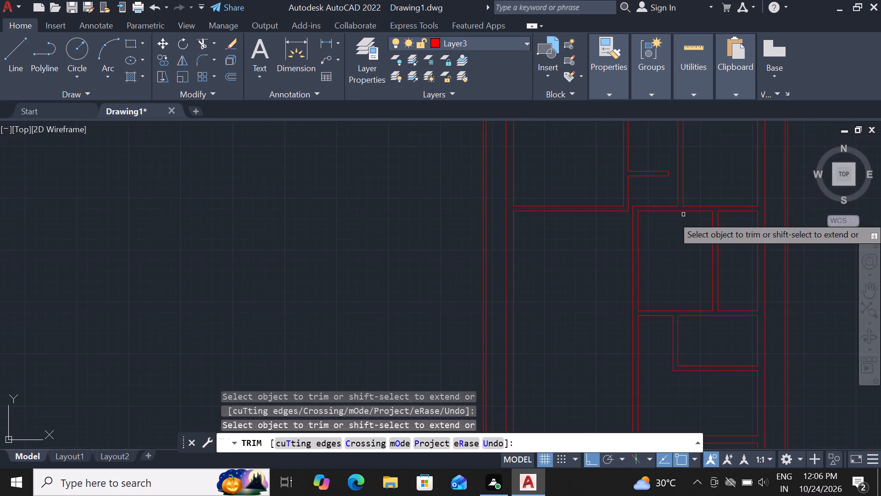
pyautogui.press('Escape')
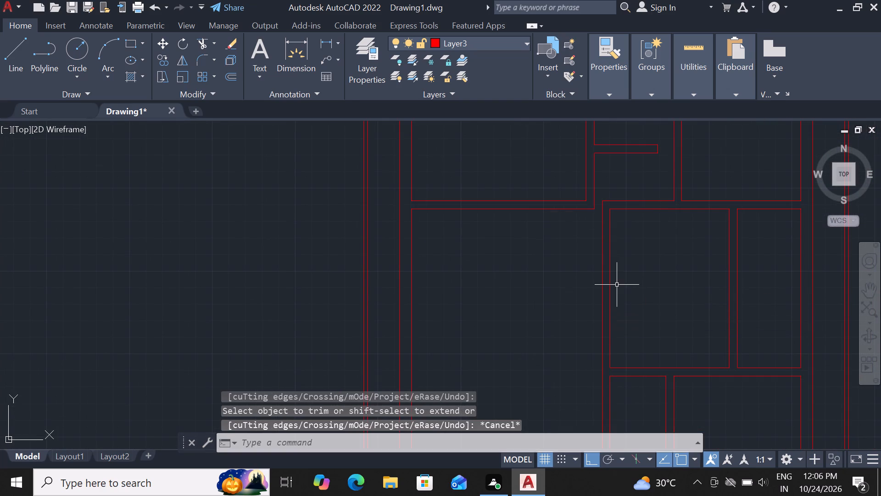
# Offset both lines of the long vertical partition beside the middle room 2' to the right, into that room.
pyautogui.click(611, 285)
pyautogui.write('of')
pyautogui.press('space')
pyautogui.write('2')
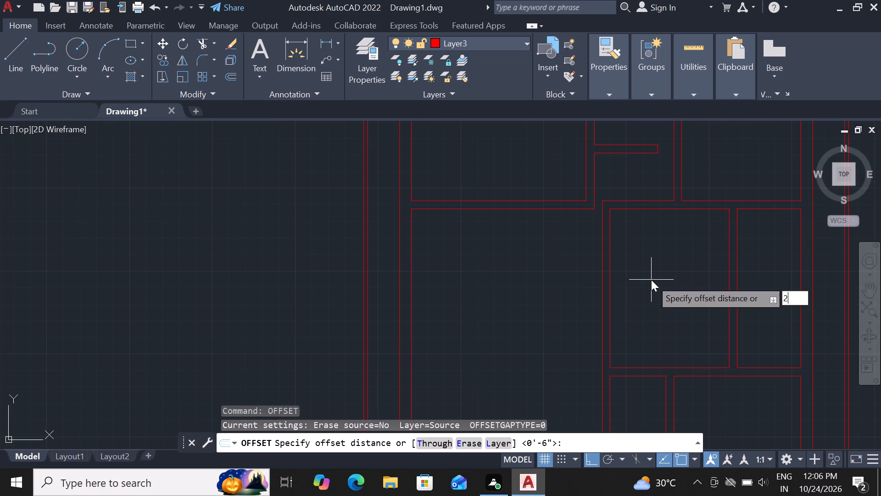
pyautogui.press("'")
pyautogui.press('Return')
pyautogui.click(656, 277)
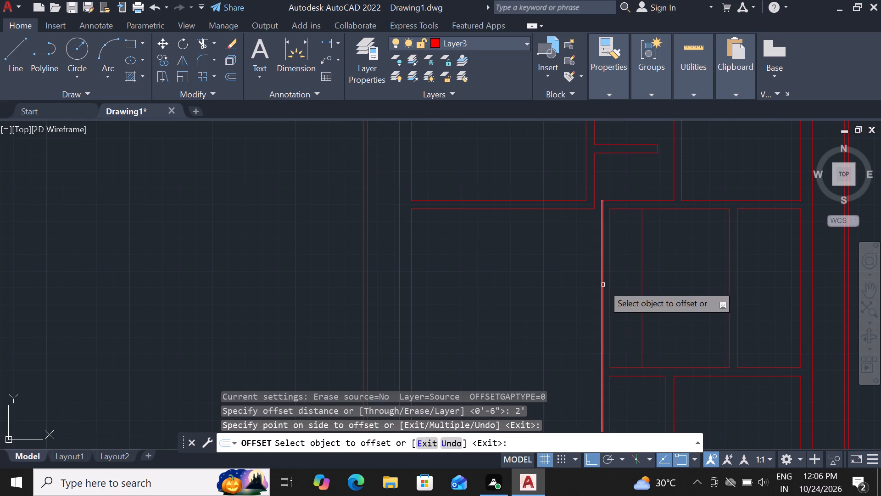
pyautogui.click(603, 286)
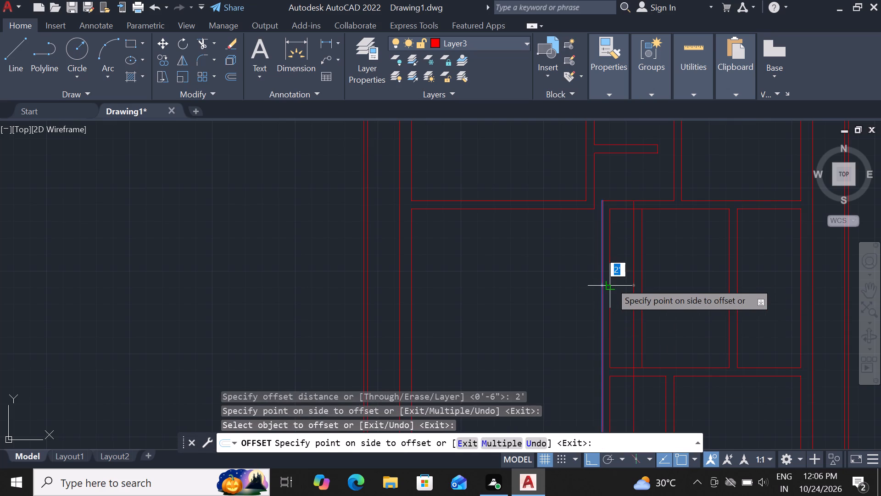
pyautogui.click(610, 282)
pyautogui.press('Escape')
# Delete the middle room's original left inner line and extend the room's lower line left to the long partition's outer line.
pyautogui.click(611, 283)
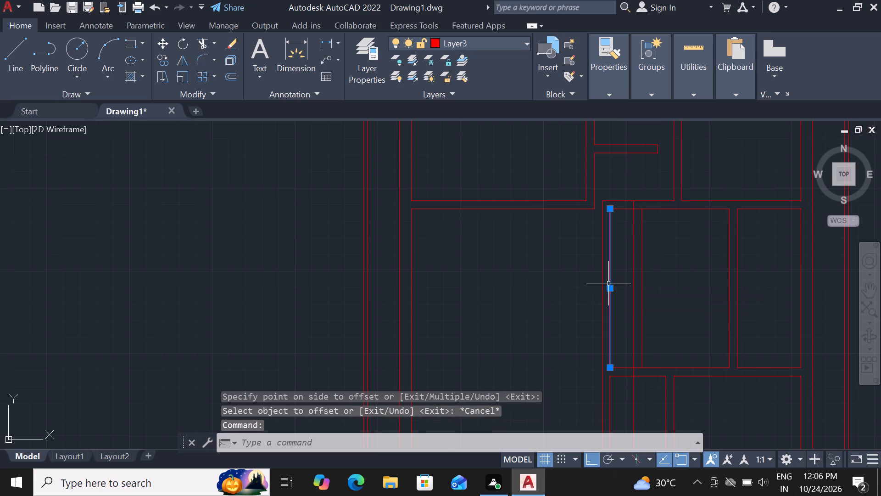
pyautogui.press('Delete')
pyautogui.write('ex')
pyautogui.press('space')
pyautogui.press('space')
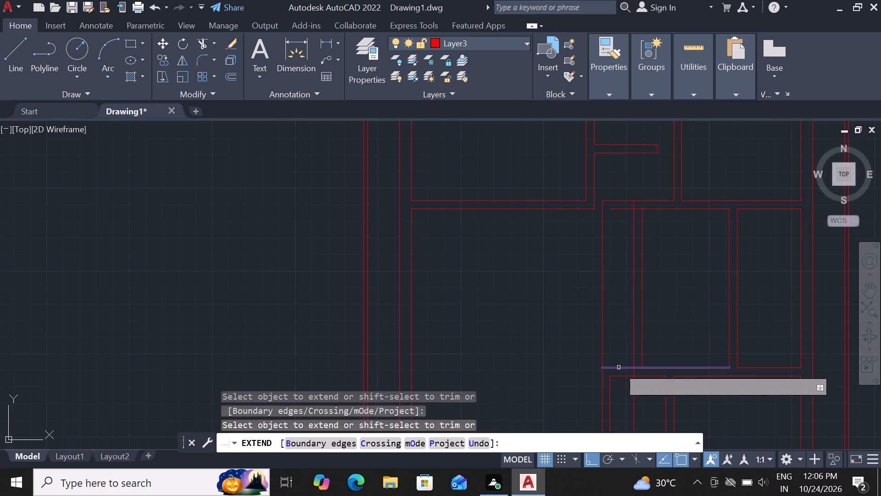
pyautogui.click(619, 367)
pyautogui.press('Escape')
# Trim the original outer partition line beside the middle room and the leftover horizontal ends at the shifted partition's top corner.
pyautogui.write('tr')
pyautogui.press('space')
pyautogui.press('space')
pyautogui.click(614, 323)
pyautogui.click(593, 327)
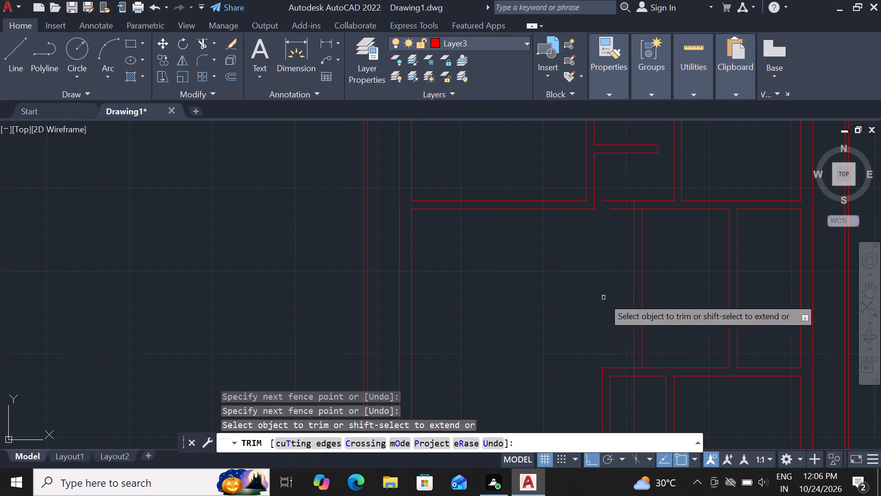
pyautogui.click(617, 185)
pyautogui.click(599, 253)
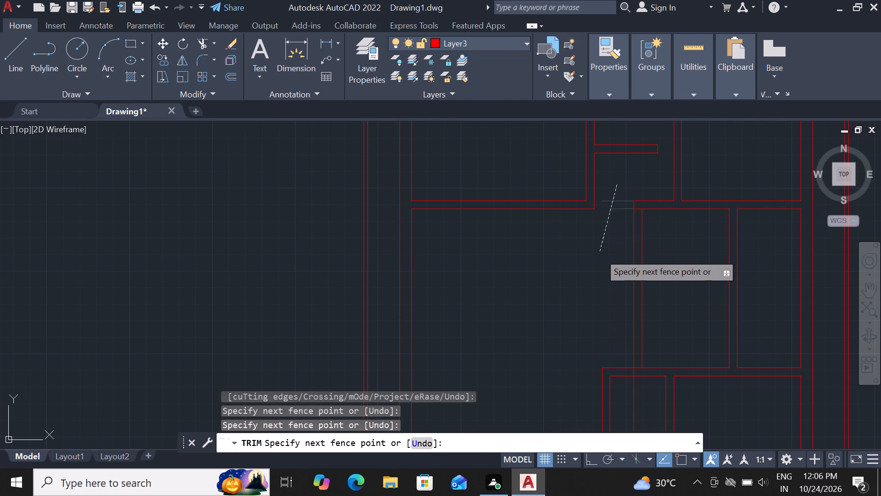
pyautogui.click(640, 209)
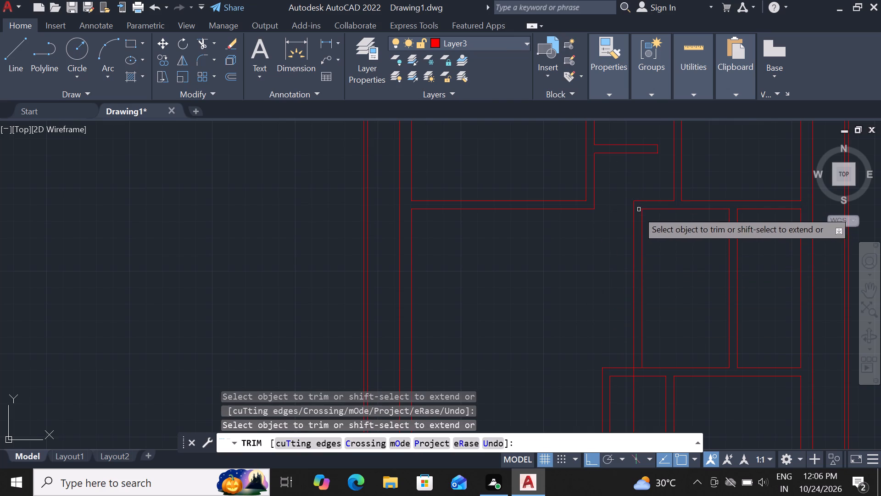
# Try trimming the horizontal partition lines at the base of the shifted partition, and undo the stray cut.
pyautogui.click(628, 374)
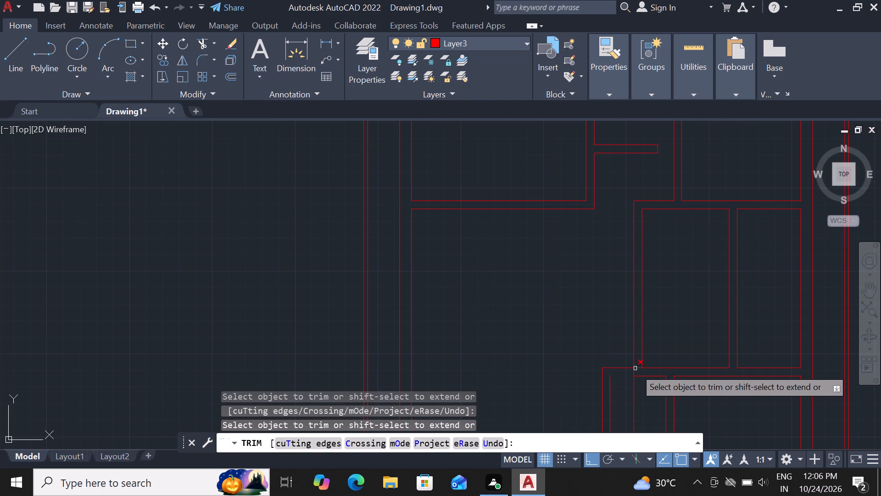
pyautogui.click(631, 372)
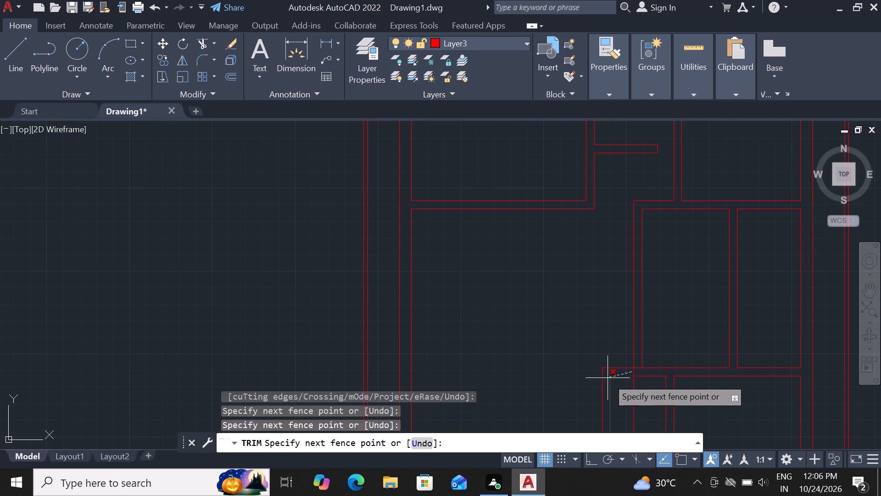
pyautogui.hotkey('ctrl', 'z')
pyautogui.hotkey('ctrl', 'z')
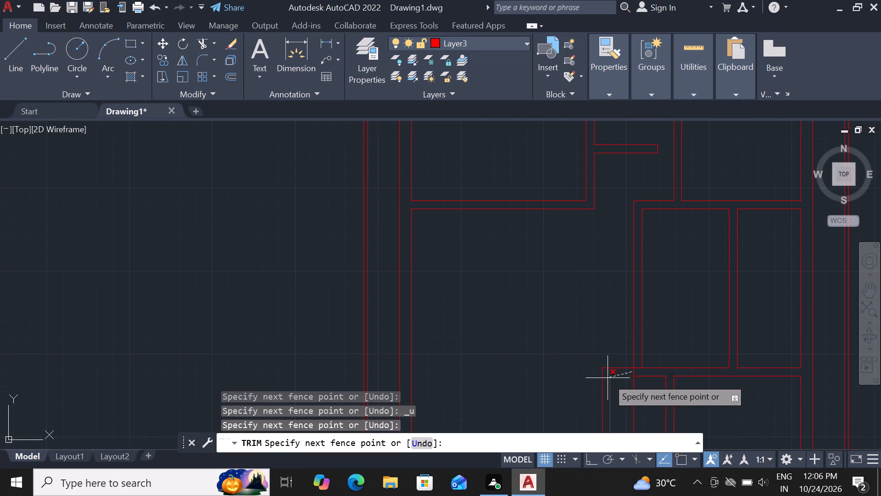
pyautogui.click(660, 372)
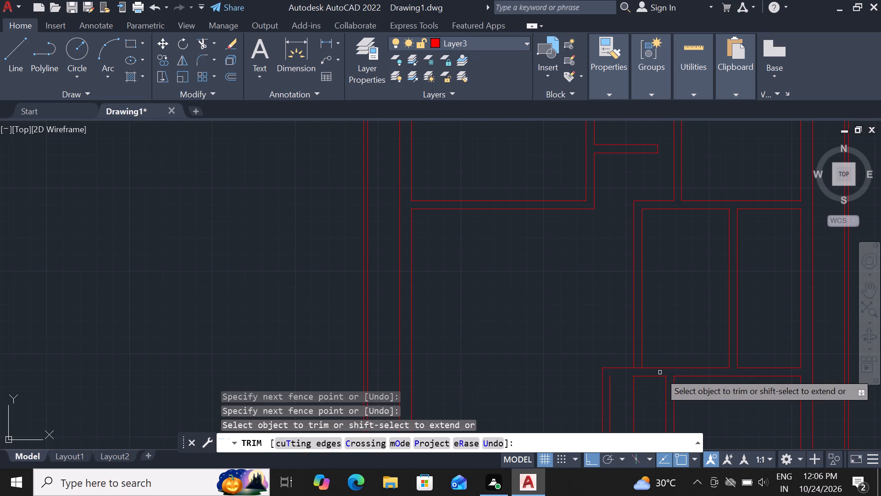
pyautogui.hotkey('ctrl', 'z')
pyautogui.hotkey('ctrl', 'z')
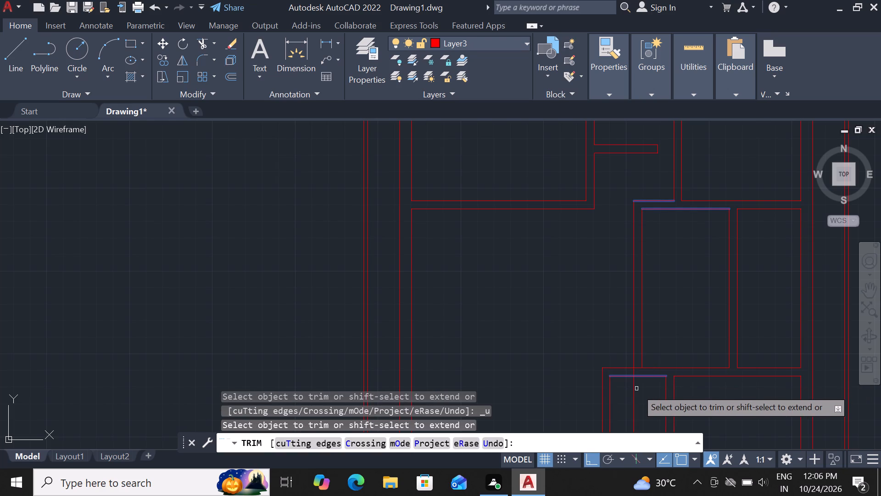
# Trim the shifted partition's outer line below the middle room and the horizontal line crossing the partition's thickness at its base.
pyautogui.click(636, 389)
pyautogui.click(627, 393)
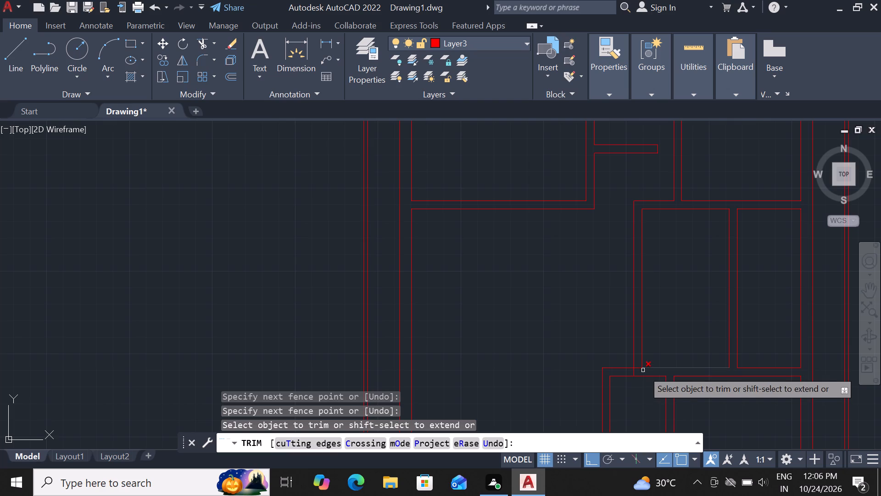
pyautogui.scroll(3, 634, 372)
pyautogui.click(634, 372)
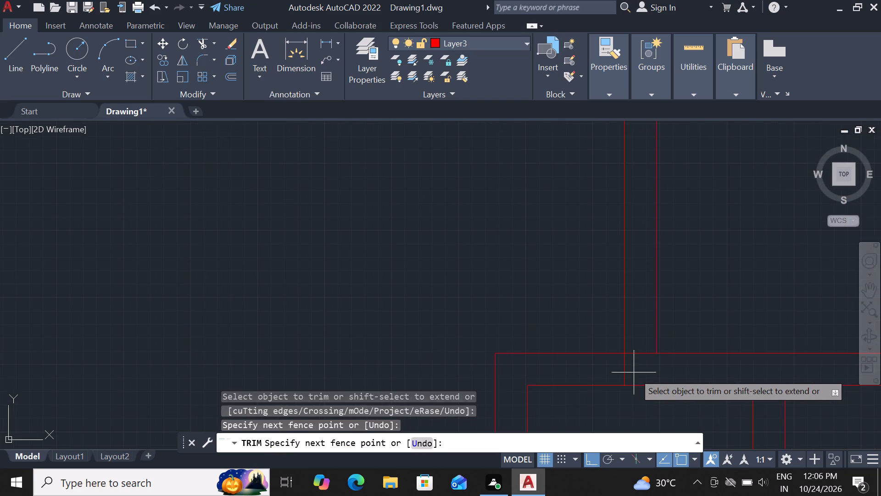
pyautogui.click(611, 375)
pyautogui.click(639, 353)
pyautogui.scroll(-6, 639, 353)
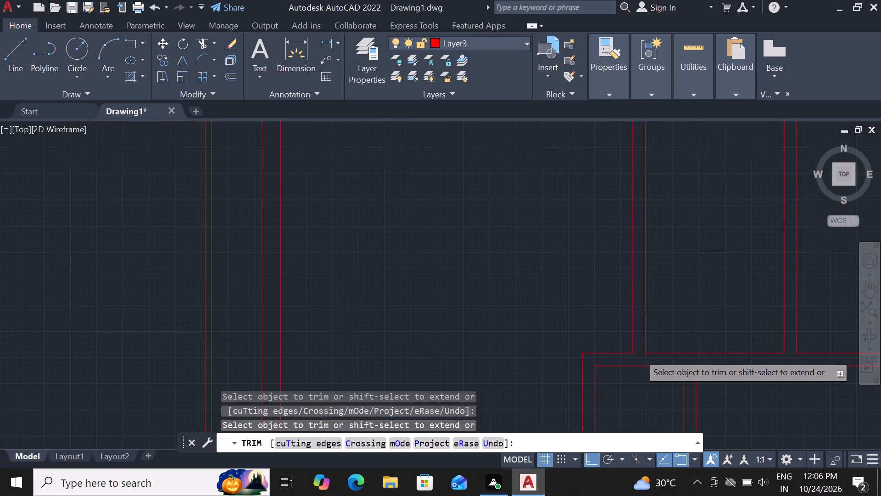
pyautogui.scroll(-1, 639, 354)
pyautogui.scroll(-2, 652, 293)
pyautogui.scroll(2, 646, 394)
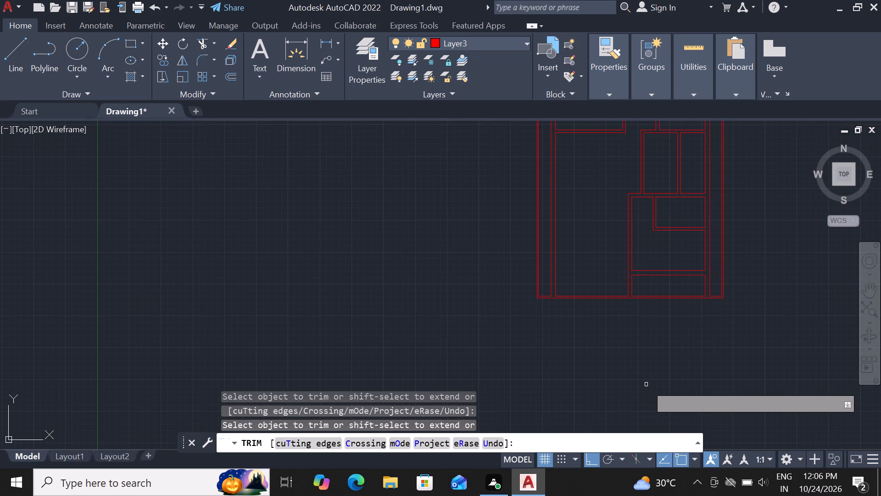
pyautogui.scroll(-1, 646, 384)
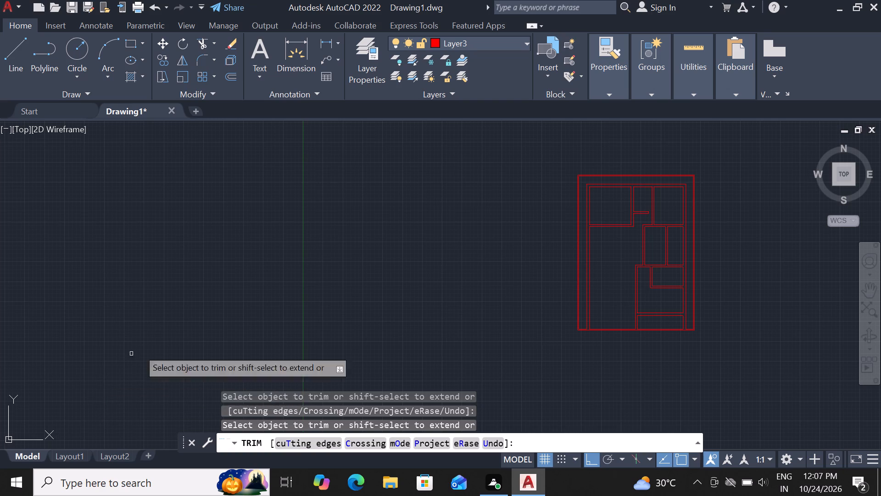
pyautogui.press('Escape')
# Offset the lower line of the horizontal partition under the upper-left room 10' downward.
pyautogui.scroll(2, 637, 219)
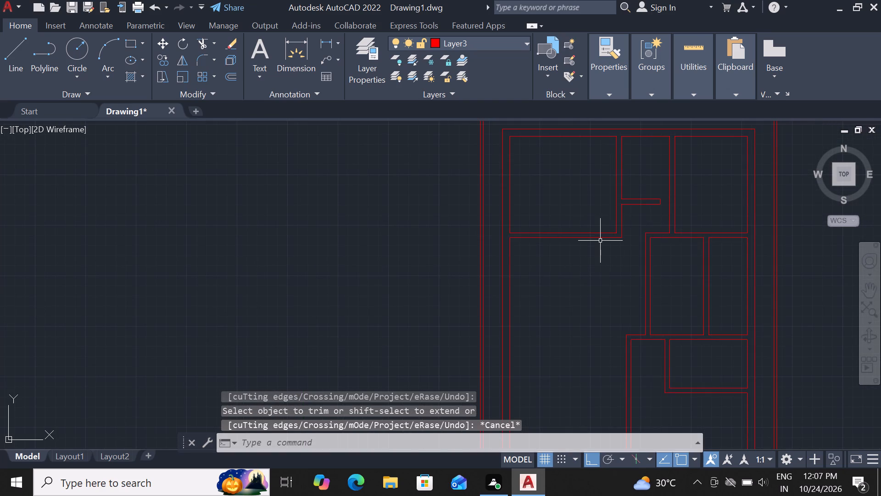
pyautogui.click(602, 237)
pyautogui.write('of')
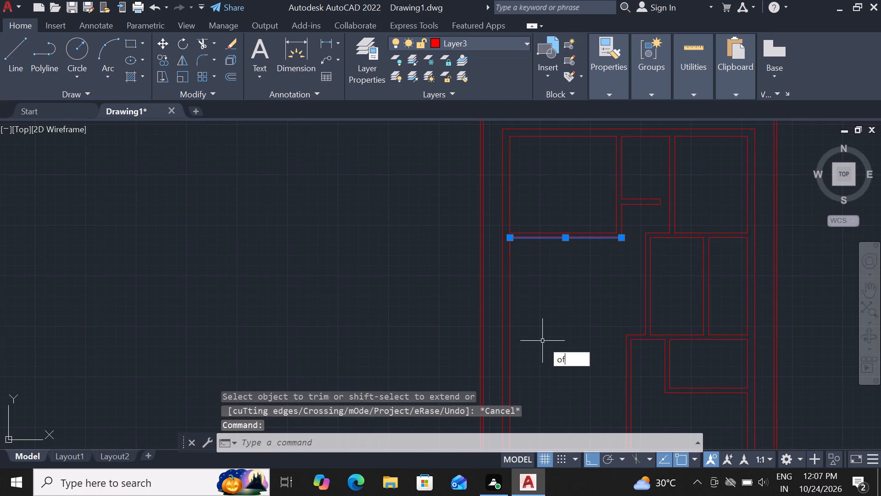
pyautogui.press('space')
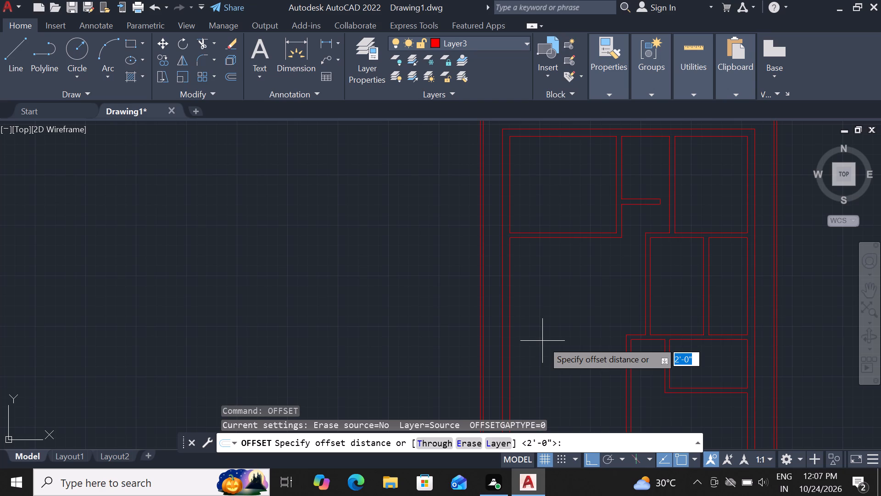
pyautogui.write("10'")
pyautogui.press('Return')
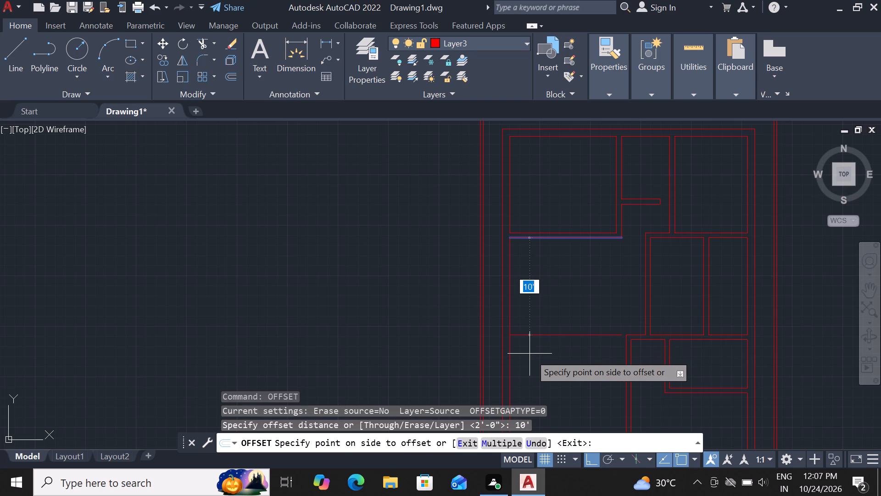
pyautogui.click(530, 354)
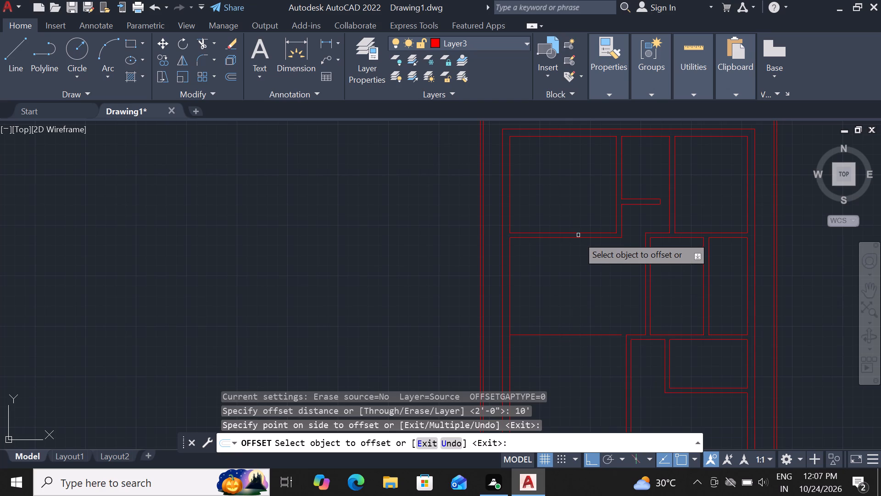
pyautogui.press('Escape')
pyautogui.scroll(-3, 574, 321)
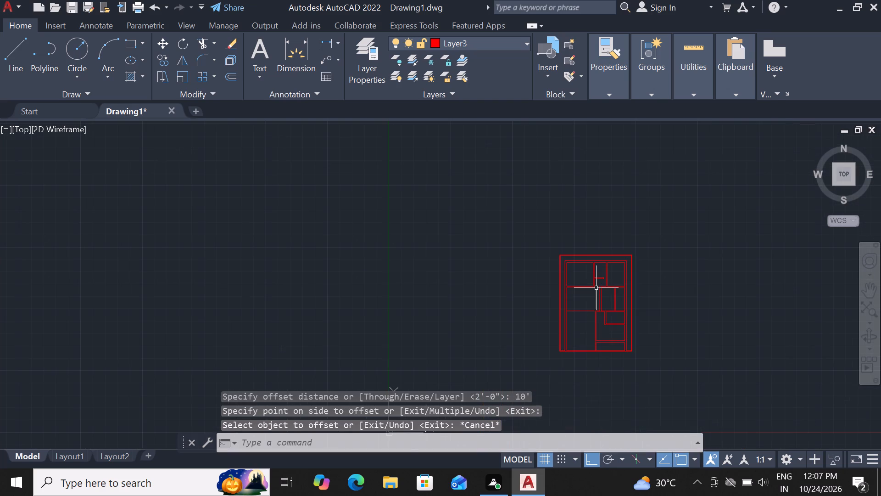
# Erase the horizontal line offset 10' below the upper-left room's partition.
pyautogui.click(591, 312)
pyautogui.press('Delete')
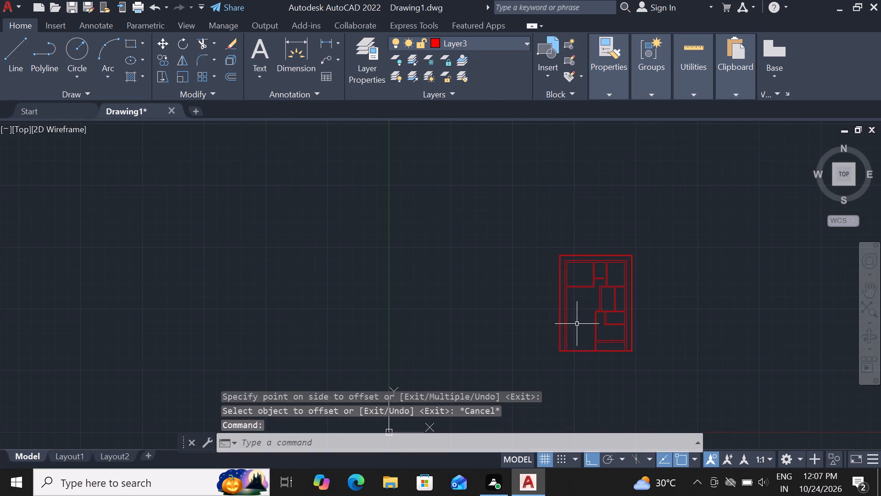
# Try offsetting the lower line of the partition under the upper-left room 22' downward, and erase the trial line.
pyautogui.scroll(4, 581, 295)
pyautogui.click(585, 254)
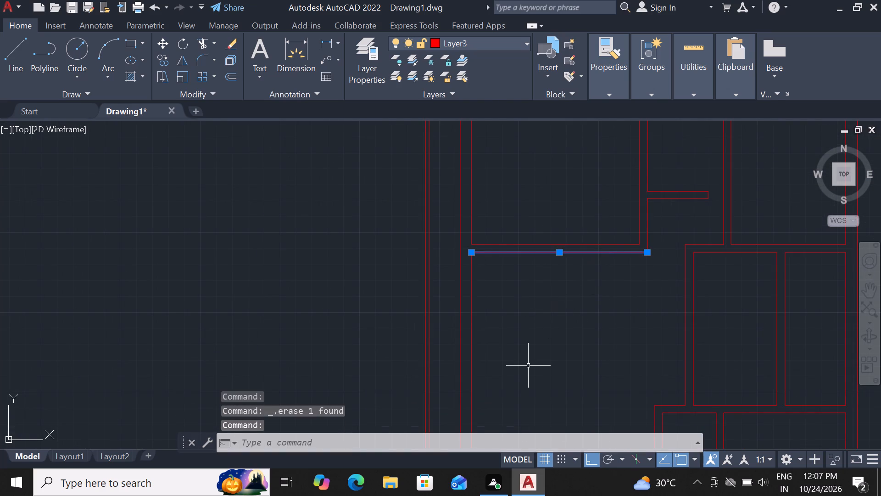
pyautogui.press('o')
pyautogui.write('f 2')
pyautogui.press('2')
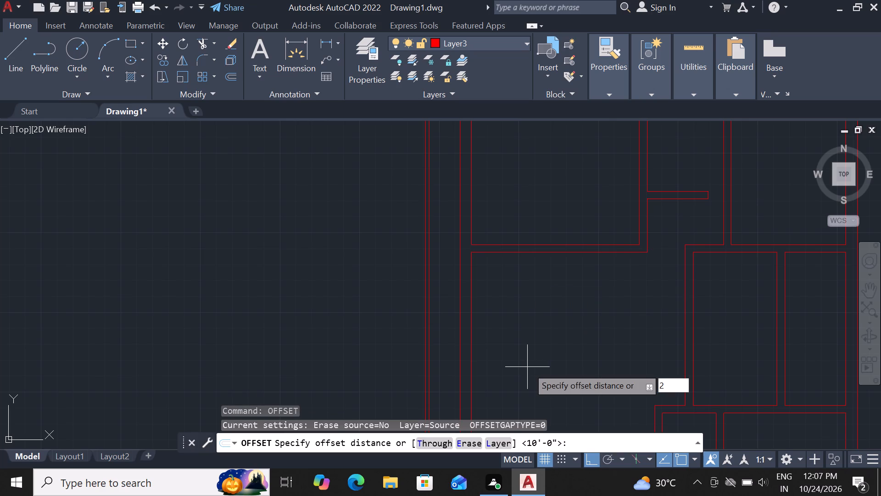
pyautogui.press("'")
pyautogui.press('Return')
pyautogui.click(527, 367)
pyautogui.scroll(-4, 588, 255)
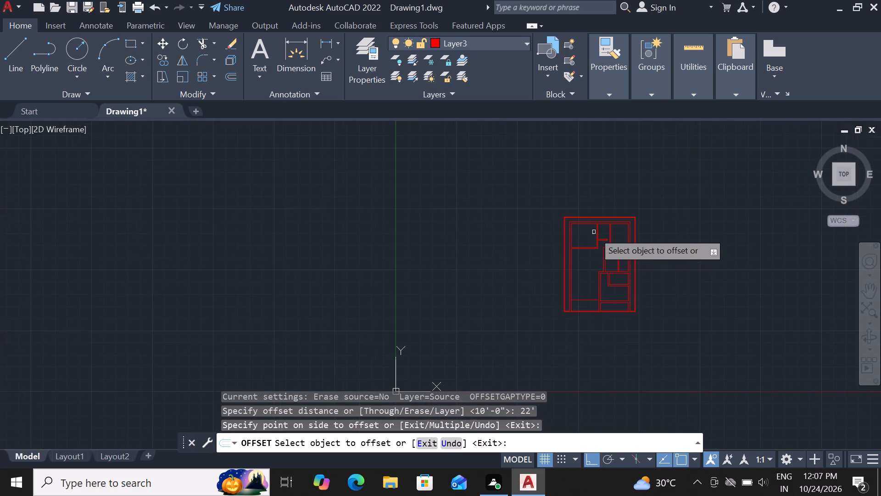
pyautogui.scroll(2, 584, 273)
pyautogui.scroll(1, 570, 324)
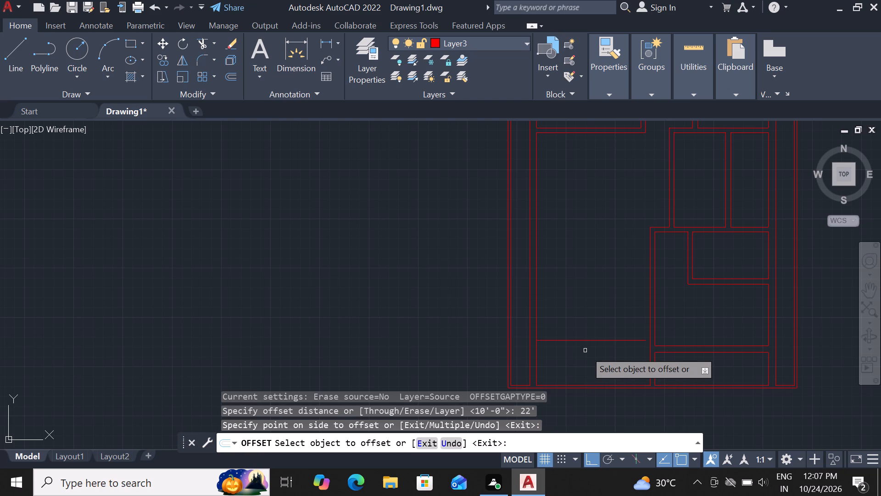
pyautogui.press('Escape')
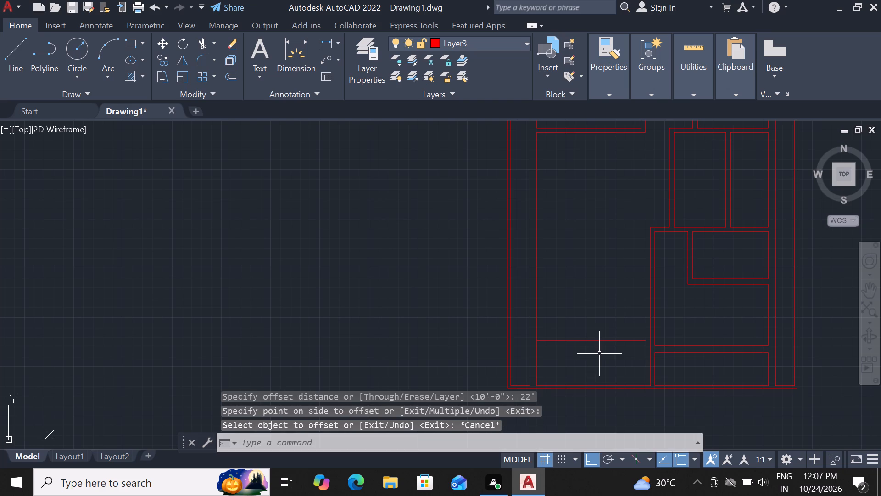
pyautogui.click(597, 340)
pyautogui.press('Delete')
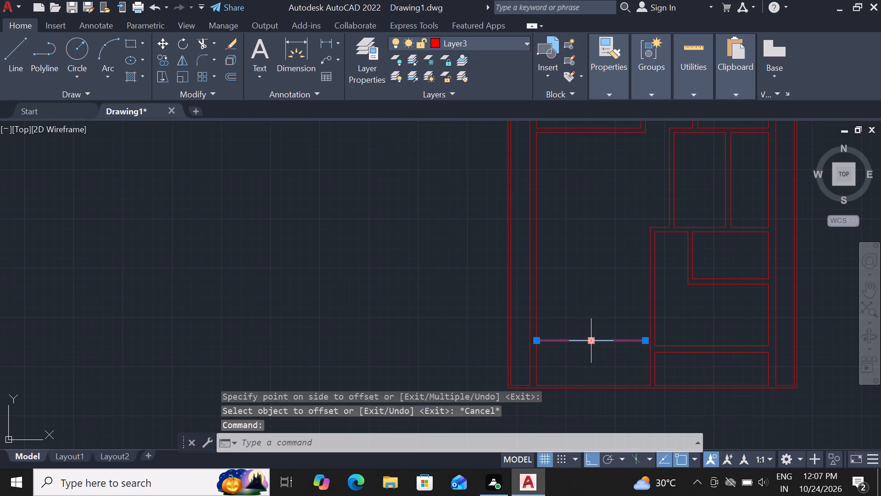
# Offset the lower line of the partition under the upper-left room 12' downward.
pyautogui.click(619, 134)
pyautogui.write('of')
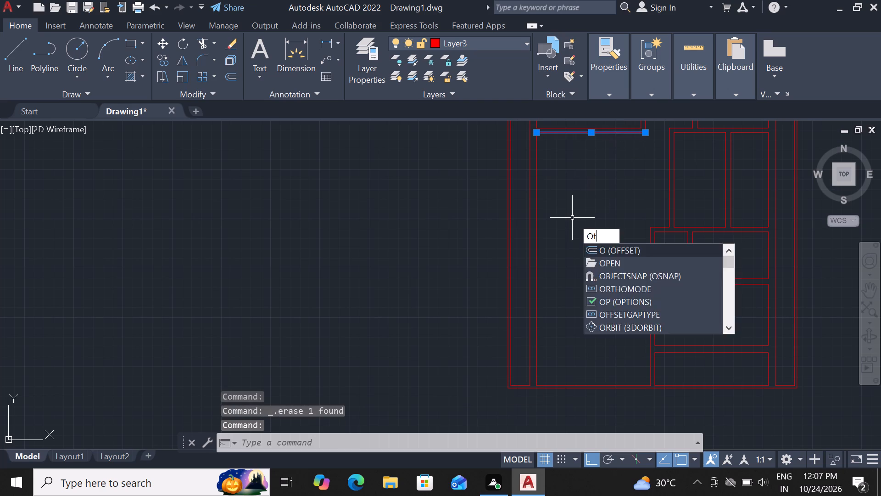
pyautogui.press('space')
pyautogui.write('12')
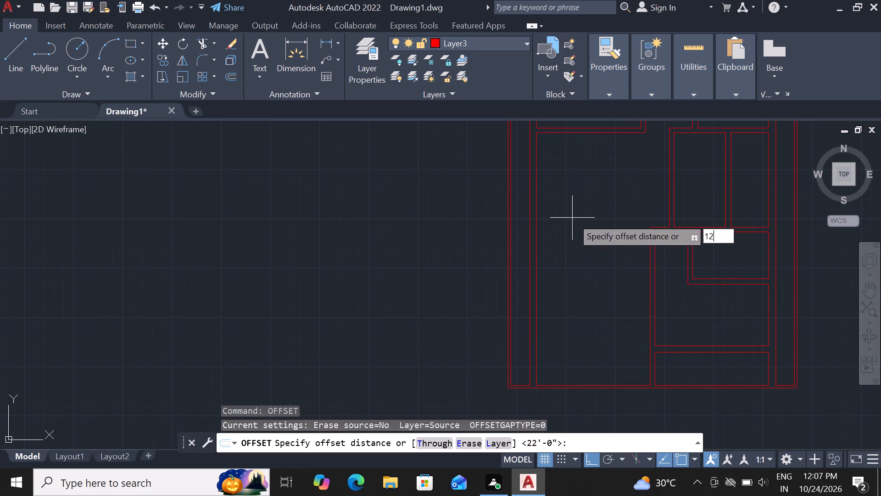
pyautogui.press("'")
pyautogui.press('Return')
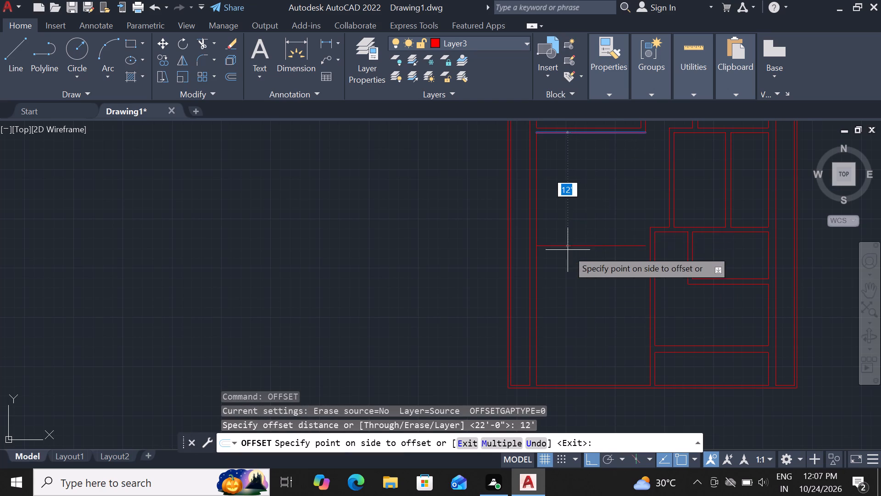
pyautogui.click(564, 266)
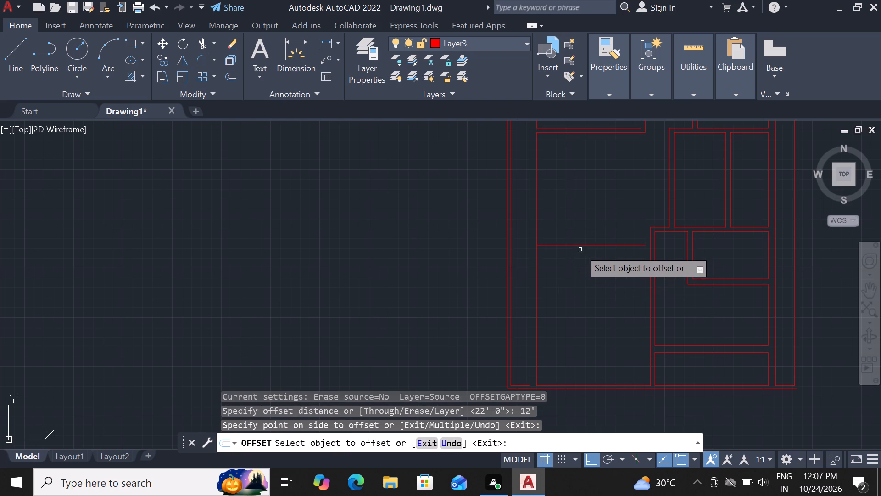
pyautogui.press('Escape')
# Offset the new horizontal line in the large left room 5' downward.
pyautogui.click(585, 246)
pyautogui.press('o')
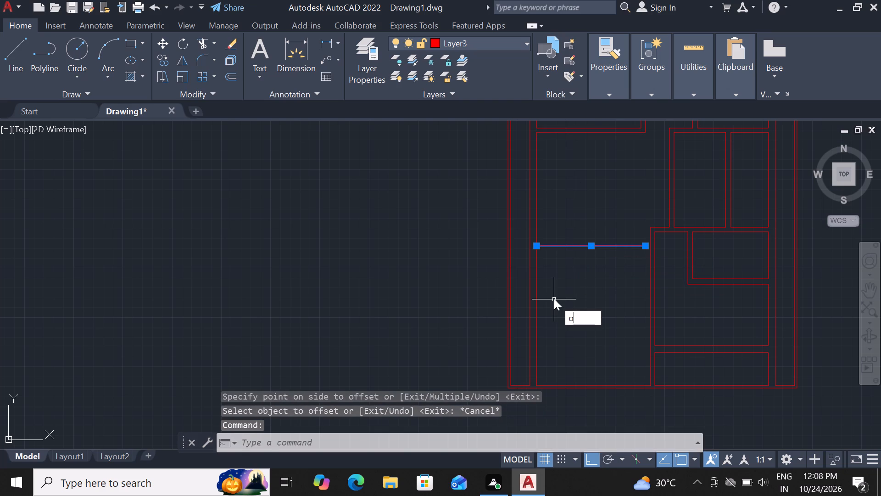
pyautogui.write('f')
pyautogui.press('space')
pyautogui.write("5'")
pyautogui.press('Return')
pyautogui.click(554, 299)
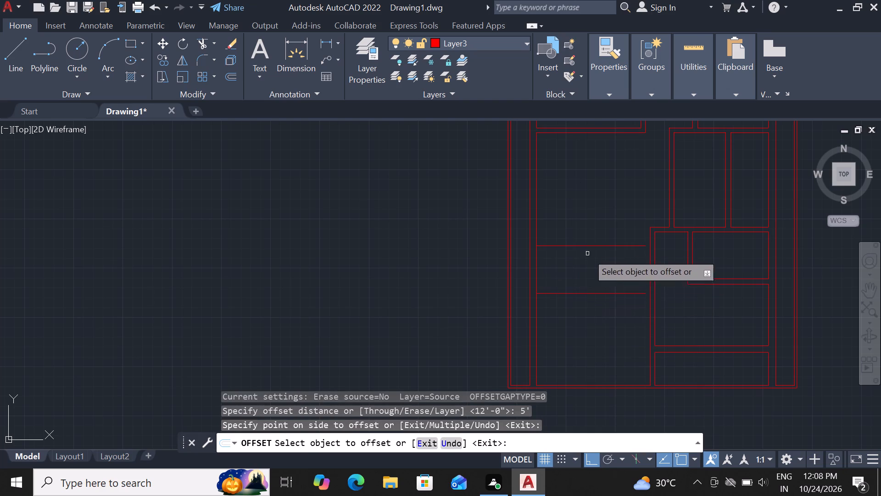
pyautogui.press('Escape')
# Erase the reference line lying 12' below the upper-left room's partition.
pyautogui.click(594, 244)
pyautogui.press('Delete')
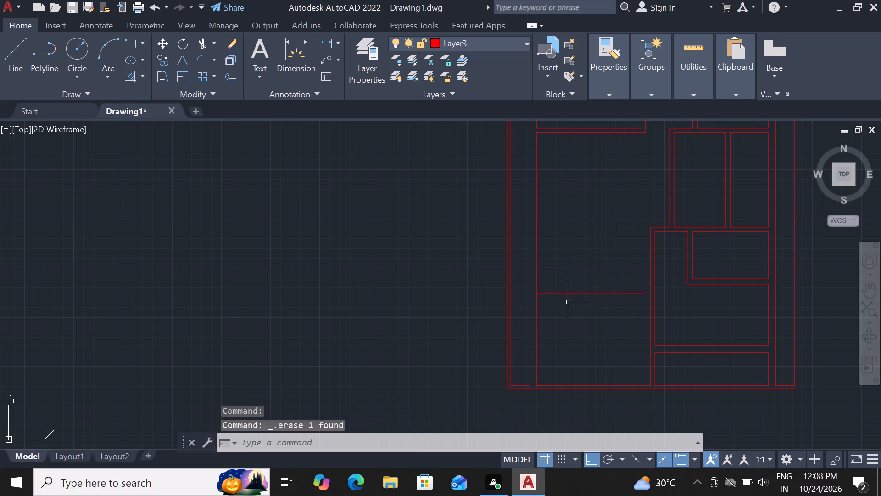
# Offset the remaining horizontal line in the large left room 6" upward to form the partition's thickness.
pyautogui.click(578, 293)
pyautogui.write('of')
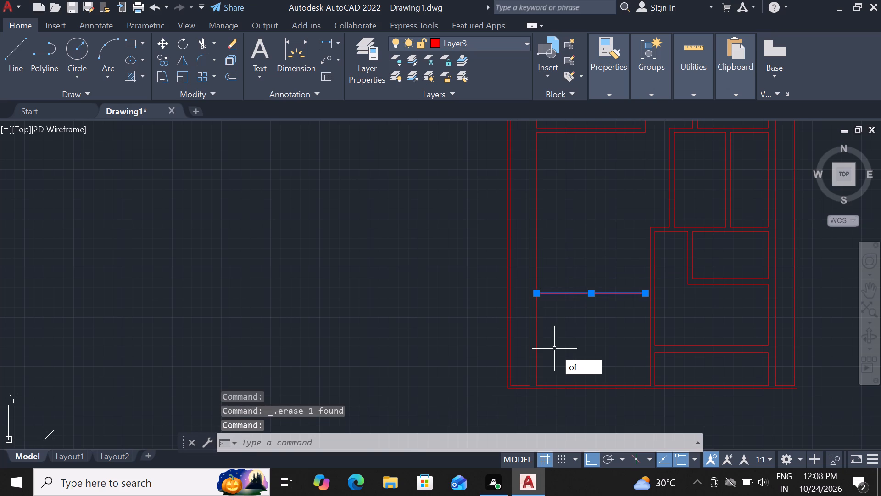
pyautogui.press('space')
pyautogui.press('6')
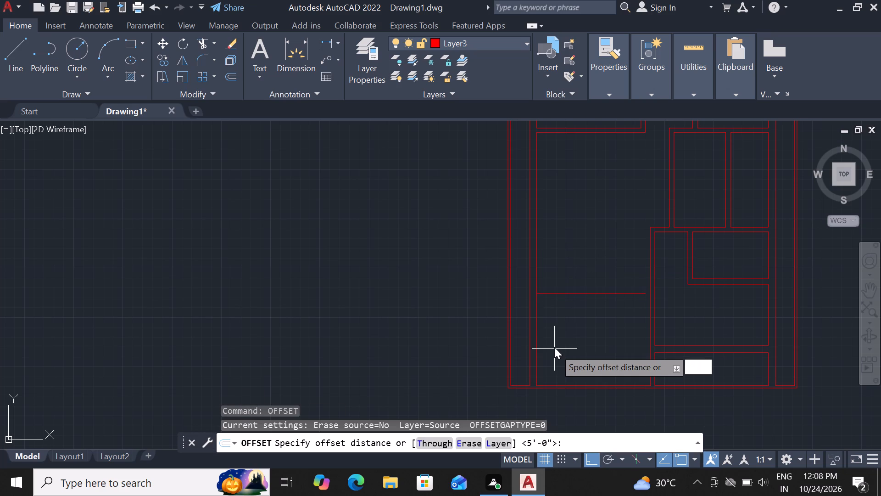
pyautogui.hotkey('shift', '"')
pyautogui.press('Return')
pyautogui.click(594, 223)
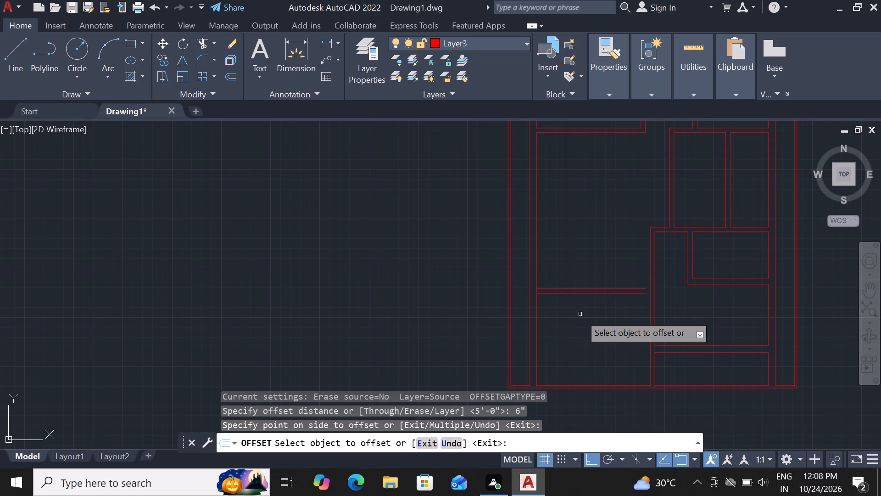
pyautogui.press('Escape')
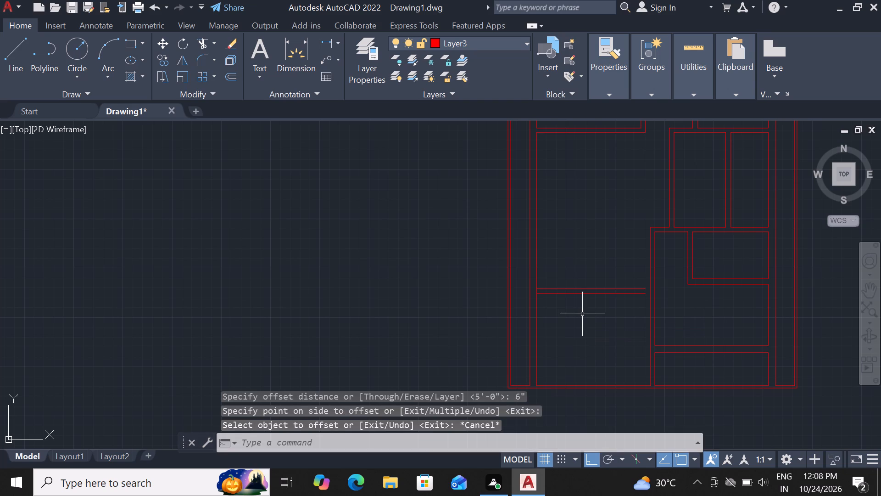
# Offset the outer vertical line of the lower middle partition 5' leftward into the large left room.
pyautogui.scroll(3, 582, 314)
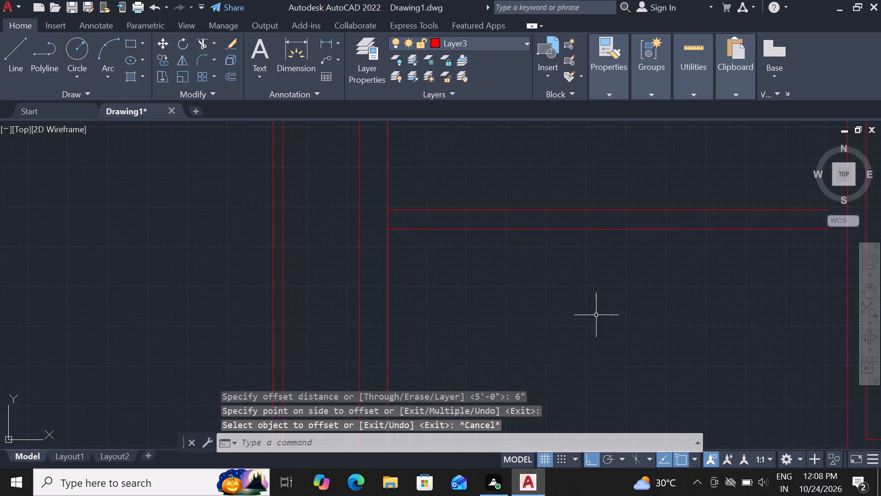
pyautogui.scroll(-2, 631, 295)
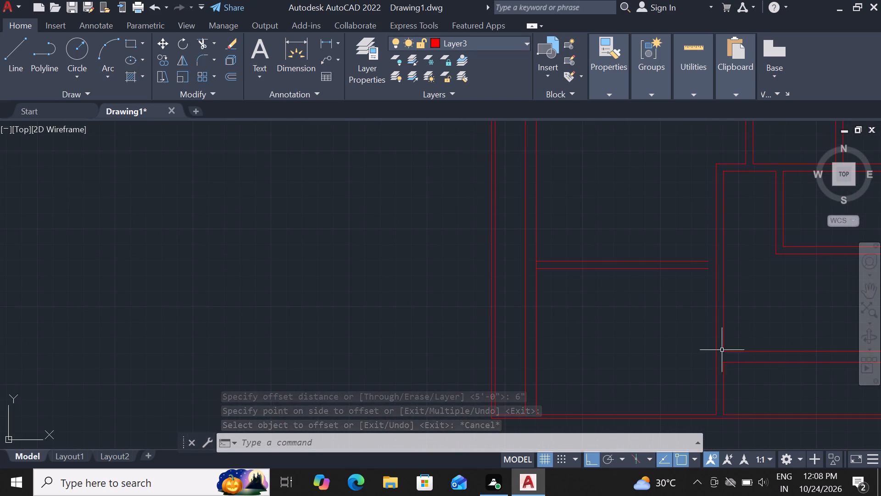
pyautogui.click(718, 346)
pyautogui.click(697, 354)
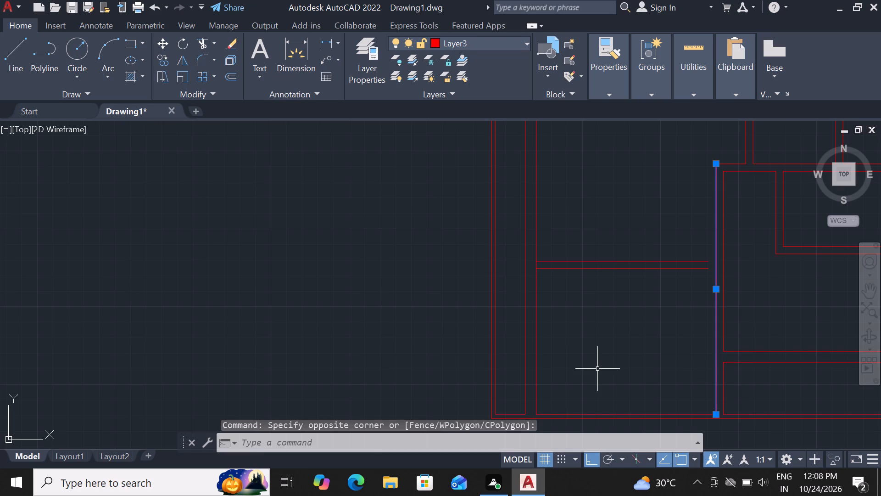
pyautogui.press('o')
pyautogui.write('f')
pyautogui.press('space')
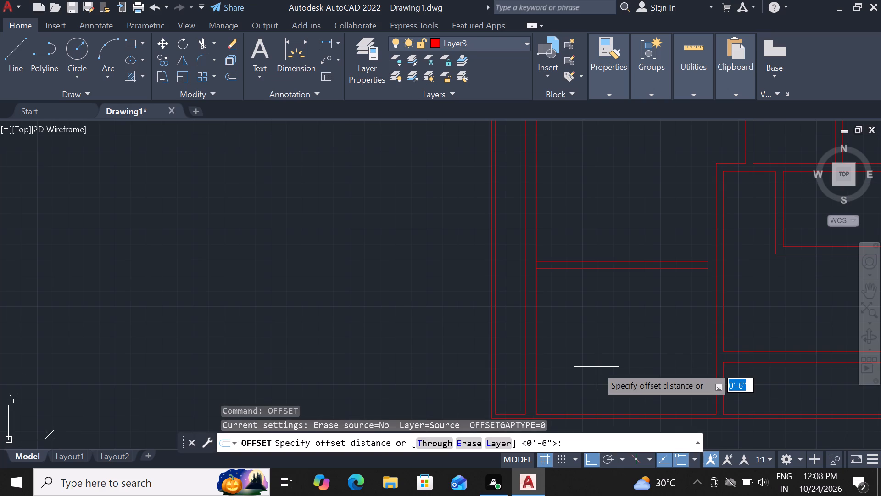
pyautogui.write("5'")
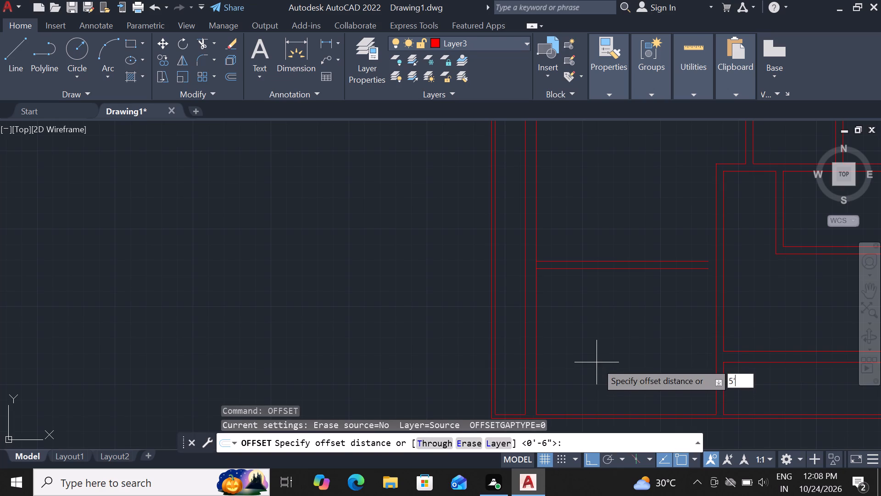
pyautogui.press('Return')
pyautogui.click(597, 362)
pyautogui.press('Escape')
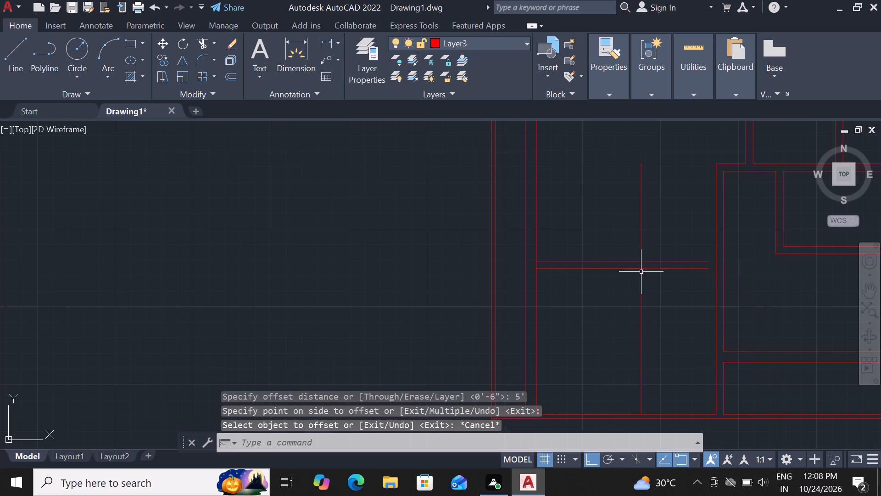
# Offset the new vertical partition line 6" to the left to form its thickness.
pyautogui.click(640, 282)
pyautogui.write('of')
pyautogui.press('space')
pyautogui.write('6"')
pyautogui.press('Return')
pyautogui.click(529, 364)
pyautogui.press('Escape')
# Trim the new partitions' overshooting ends and the overlapping inner lines to form a clean corner for the lower-left room.
pyautogui.write('tr')
pyautogui.press('space')
pyautogui.press('space')
pyautogui.click(611, 238)
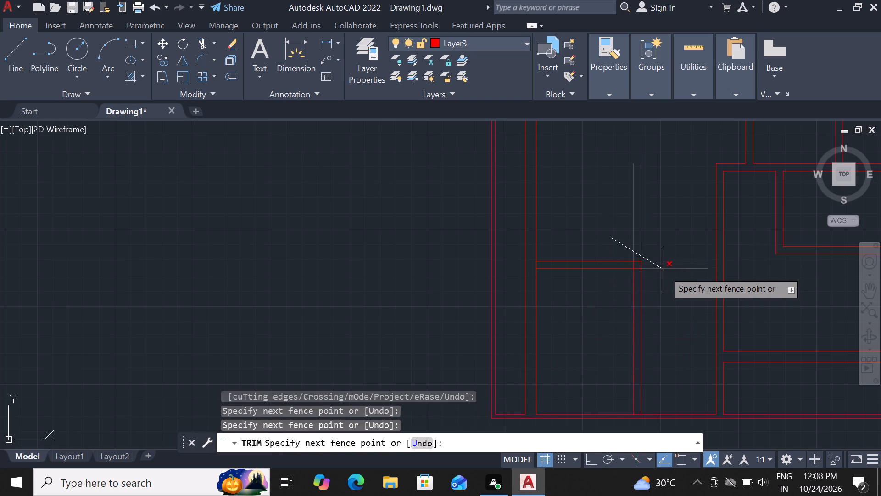
pyautogui.click(664, 270)
pyautogui.scroll(3, 643, 272)
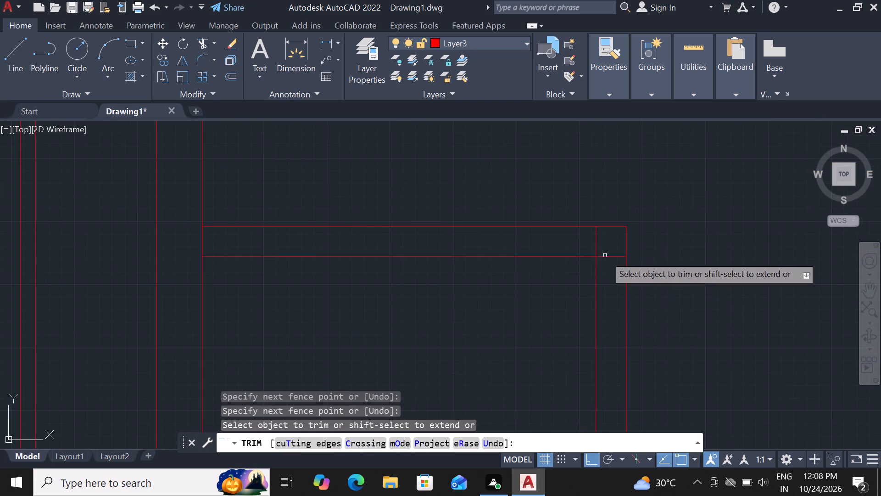
pyautogui.scroll(2, 605, 255)
pyautogui.moveTo(538, 223); pyautogui.dragTo(560, 223)
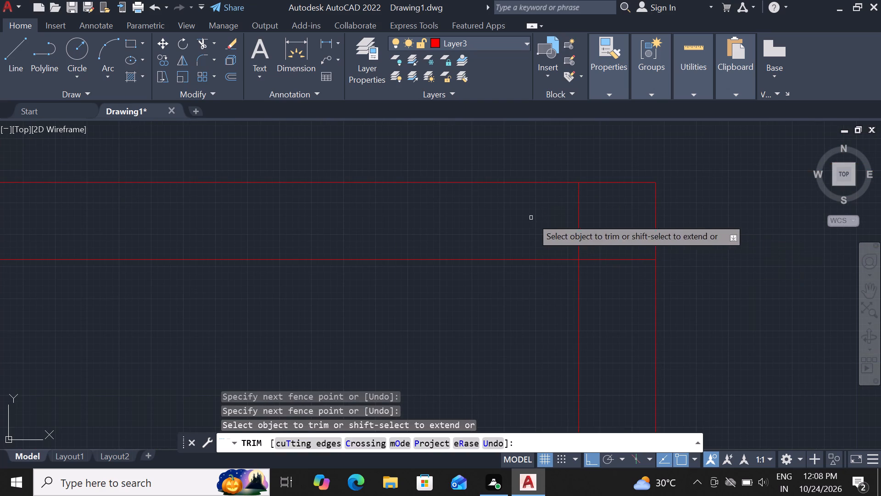
pyautogui.click(555, 218)
pyautogui.click(634, 276)
pyautogui.scroll(-3, 635, 276)
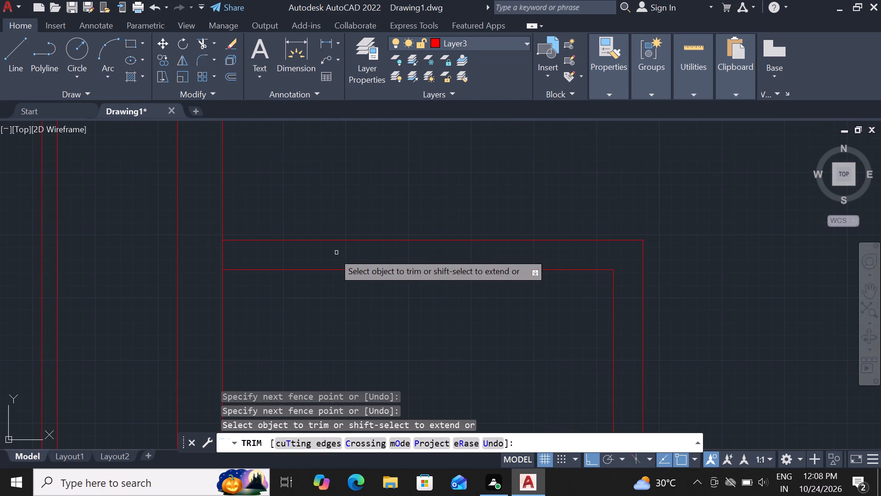
# Trim the wall lines crossing the new partitions' thickness at the left wall and at the bottom wall.
pyautogui.click(246, 262)
pyautogui.moveTo(214, 265); pyautogui.dragTo(220, 265)
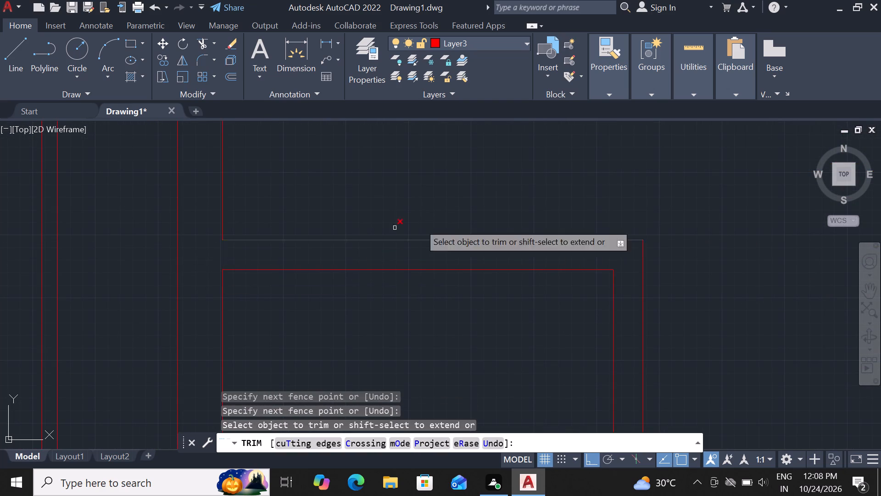
pyautogui.scroll(-4, 426, 222)
pyautogui.scroll(4, 521, 374)
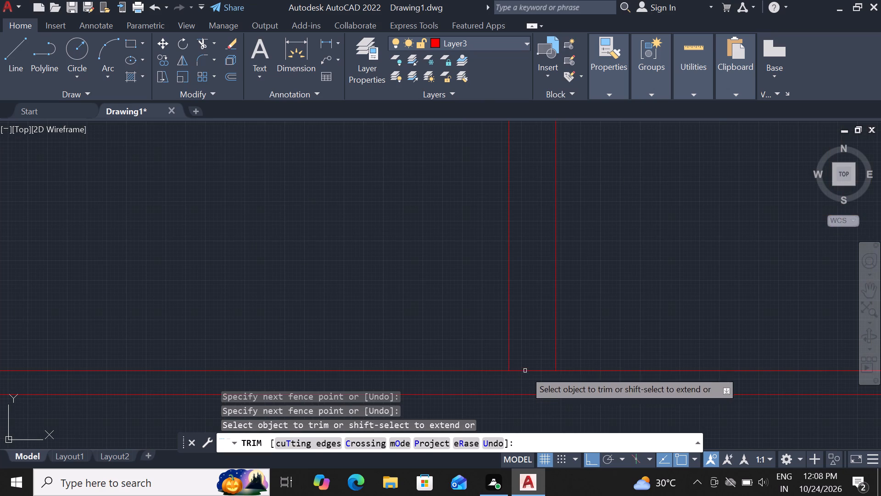
pyautogui.click(526, 368)
pyautogui.click(524, 376)
pyautogui.scroll(-7, 540, 365)
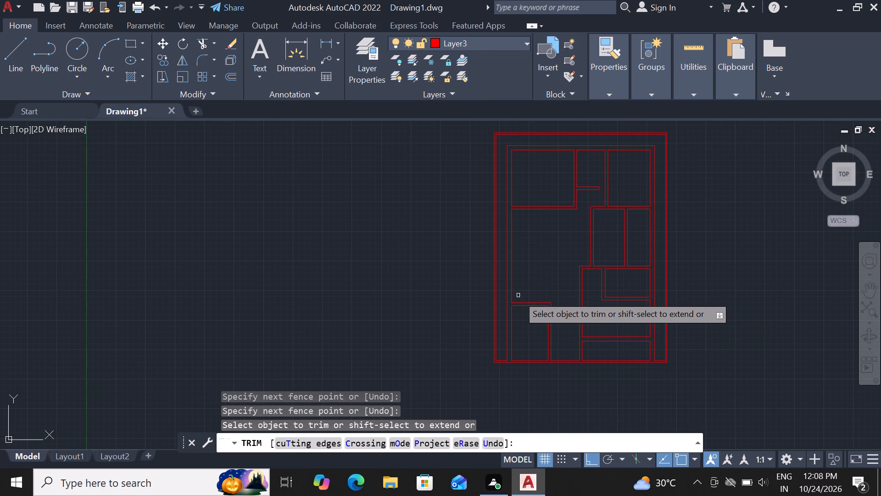
pyautogui.scroll(1, 497, 333)
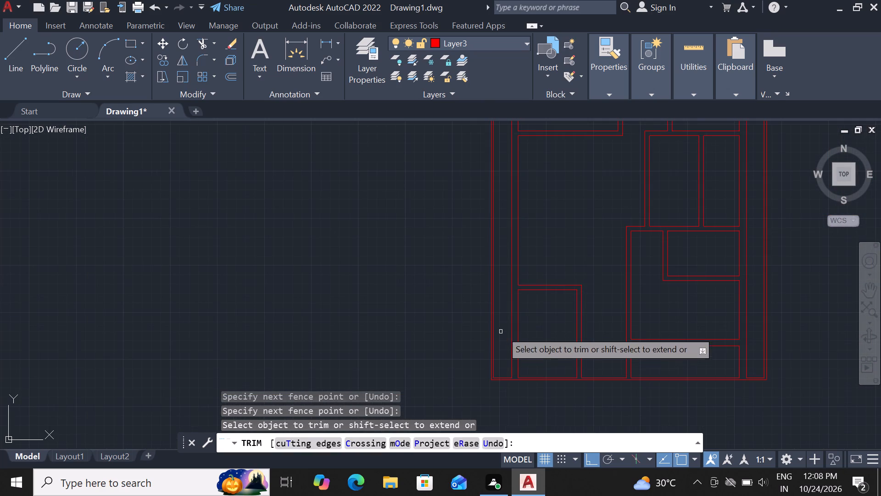
pyautogui.press('Escape')
# Extend the lower line of the new horizontal partition across the left wall's thickness to its outer line.
pyautogui.write('ex')
pyautogui.press('space')
pyautogui.press('space')
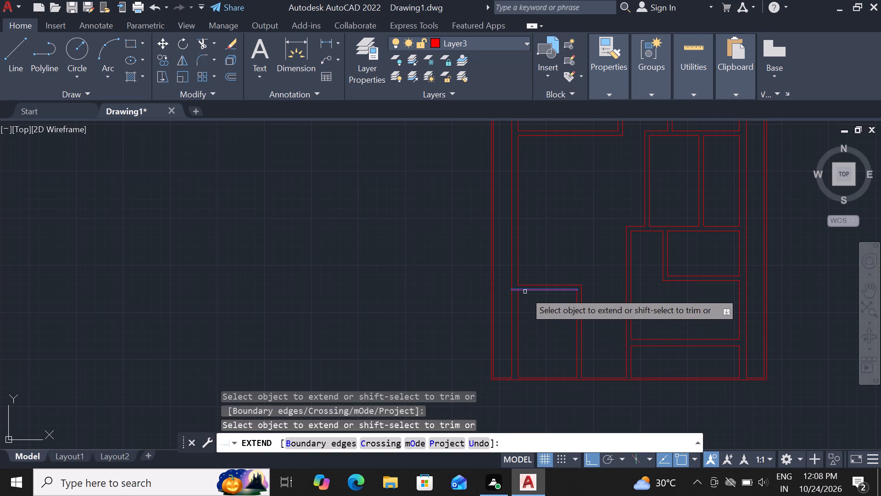
pyautogui.scroll(1, 524, 290)
pyautogui.click(524, 289)
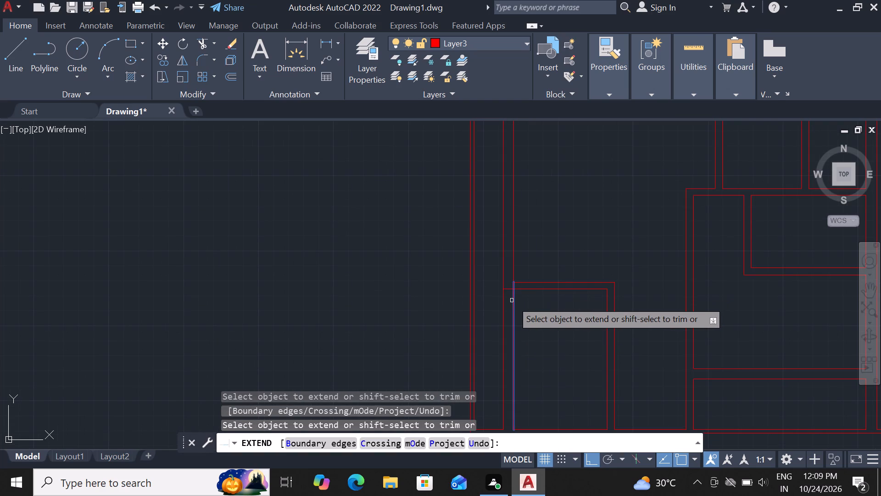
pyautogui.press('Escape')
# Trim away the left wall's two vertical lines below the new horizontal partition, down to the bottom boundary wall.
pyautogui.write('tr')
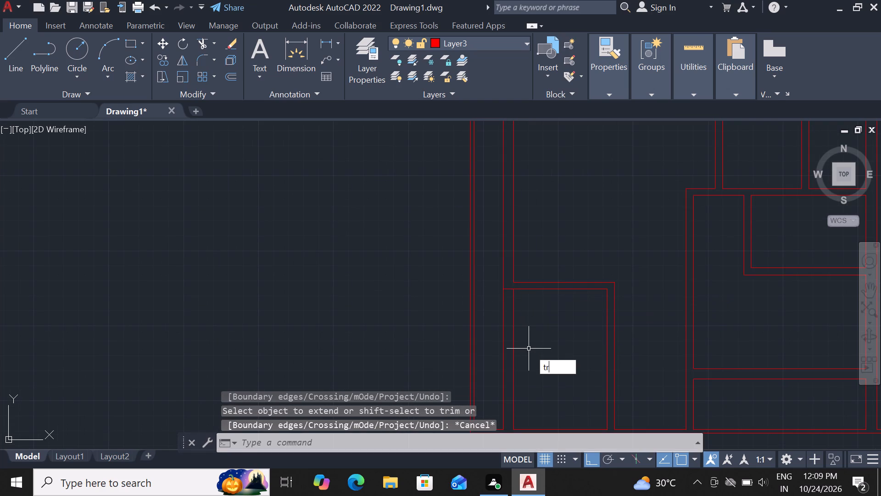
pyautogui.press('space')
pyautogui.press('space')
pyautogui.click(536, 344)
pyautogui.click(497, 363)
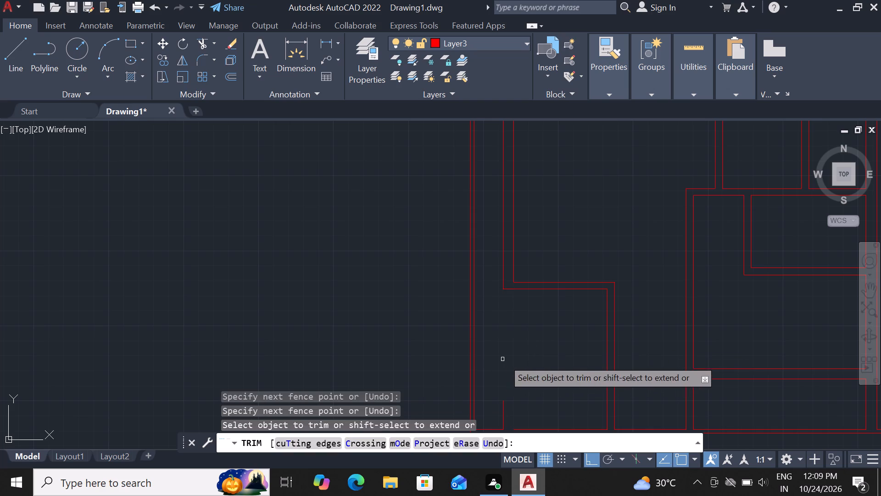
pyautogui.click(502, 416)
pyautogui.scroll(-2, 565, 370)
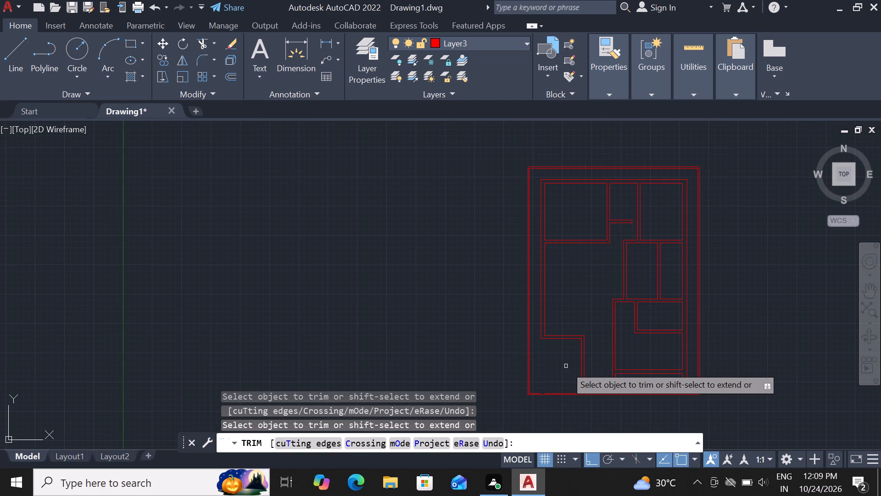
pyautogui.press('Escape')
pyautogui.scroll(2, 562, 370)
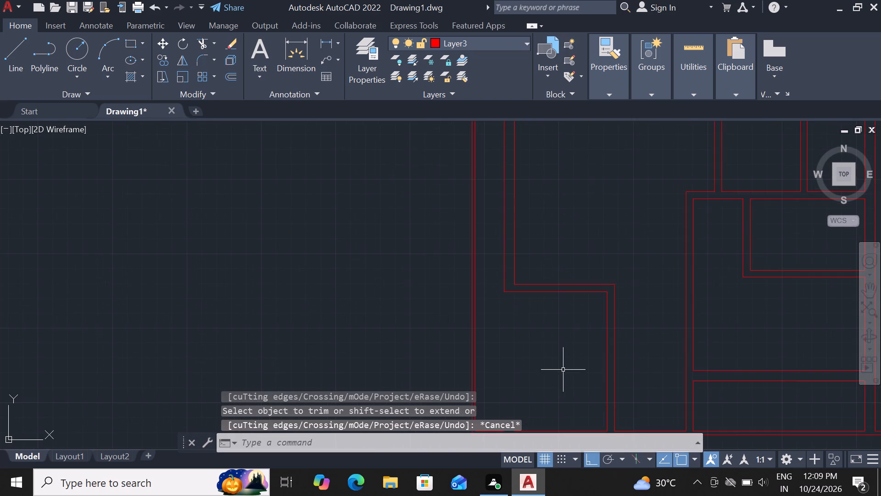
pyautogui.scroll(2, 591, 339)
pyautogui.scroll(-3, 601, 338)
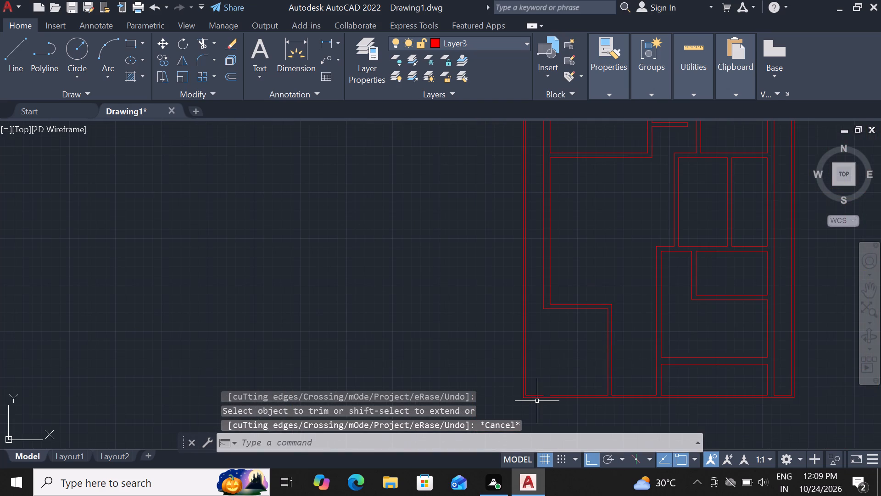
# Extend the bottom boundary wall's inner line to close the gap where the left wall was removed.
pyautogui.write('ex')
pyautogui.press('space')
pyautogui.press('space')
pyautogui.scroll(2, 541, 398)
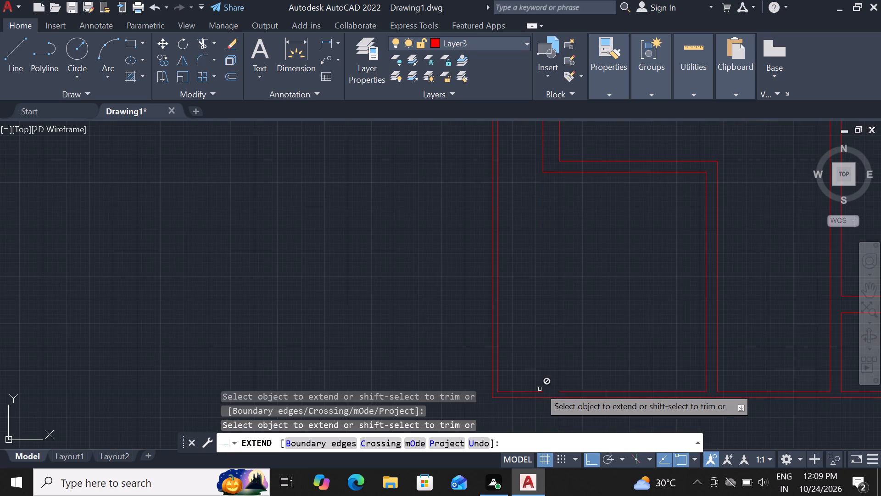
pyautogui.click(535, 393)
pyautogui.press('Escape')
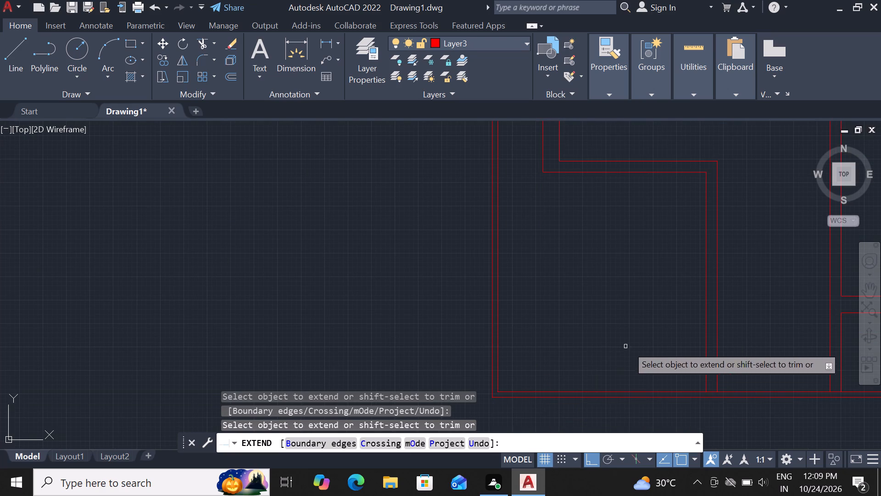
# Delete the inner vertical and inner horizontal lines of the lower-left room's partitions.
pyautogui.click(705, 311)
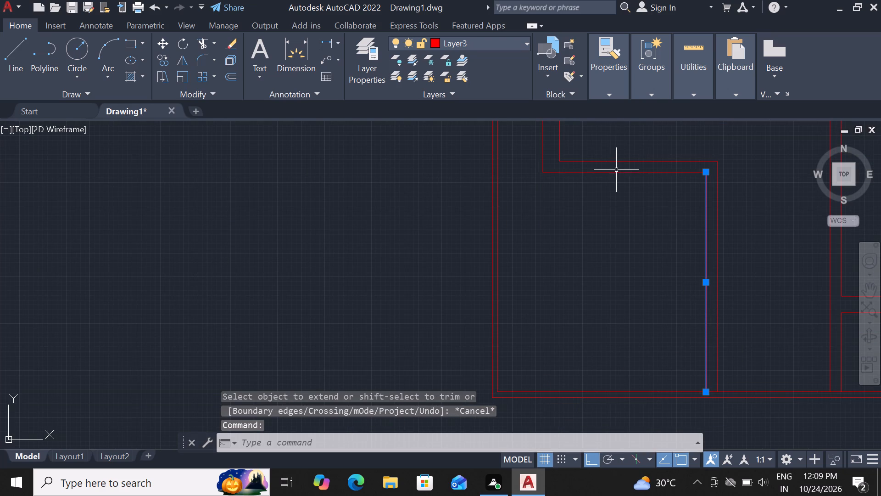
pyautogui.click(616, 172)
pyautogui.press('Delete')
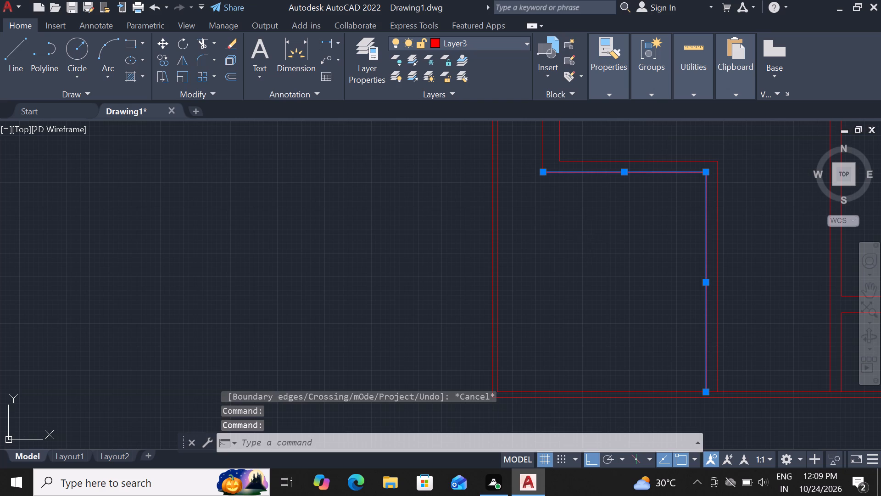
# Offset the lower-left room's remaining horizontal and vertical partition lines 9" toward the inside of the room.
pyautogui.write("of 9'")
pyautogui.press('Return')
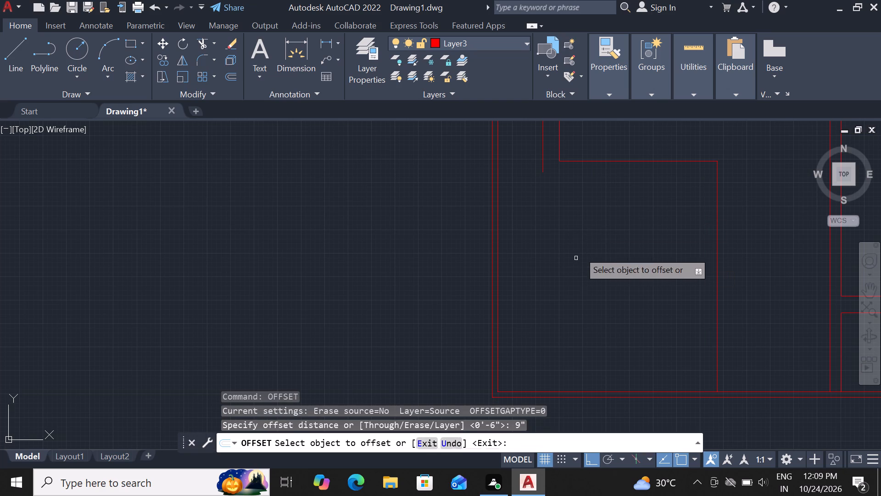
pyautogui.click(616, 161)
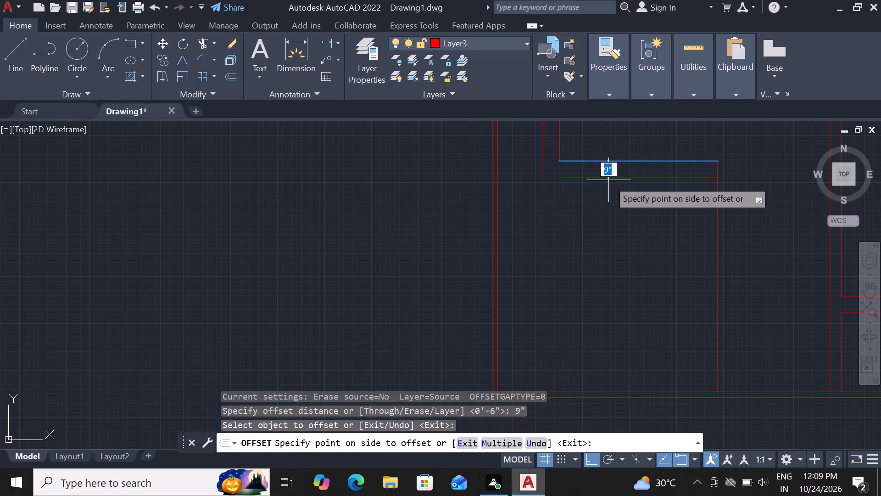
pyautogui.click(608, 180)
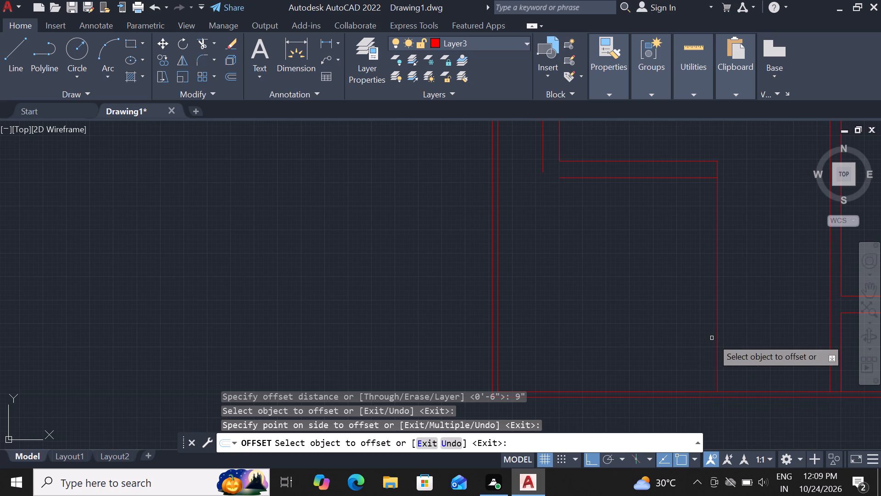
pyautogui.moveTo(716, 338); pyautogui.dragTo(711, 338)
pyautogui.click(663, 349)
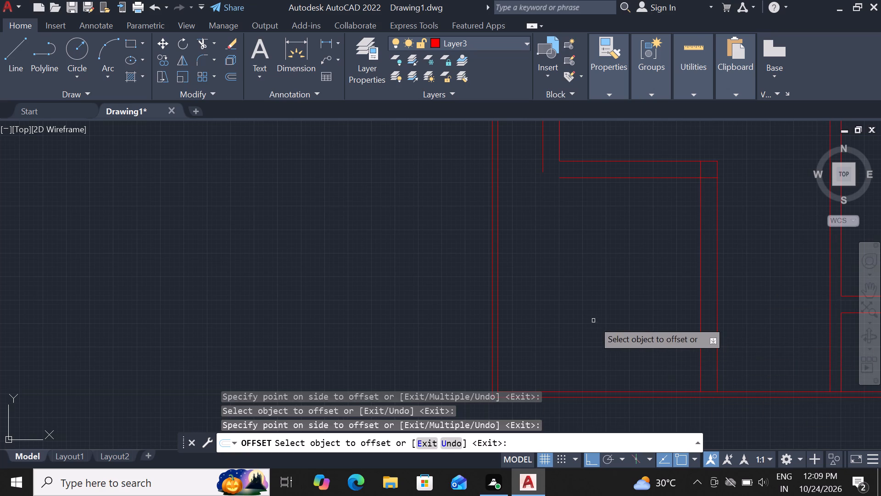
pyautogui.press('Escape')
pyautogui.press('t')
pyautogui.press('Escape')
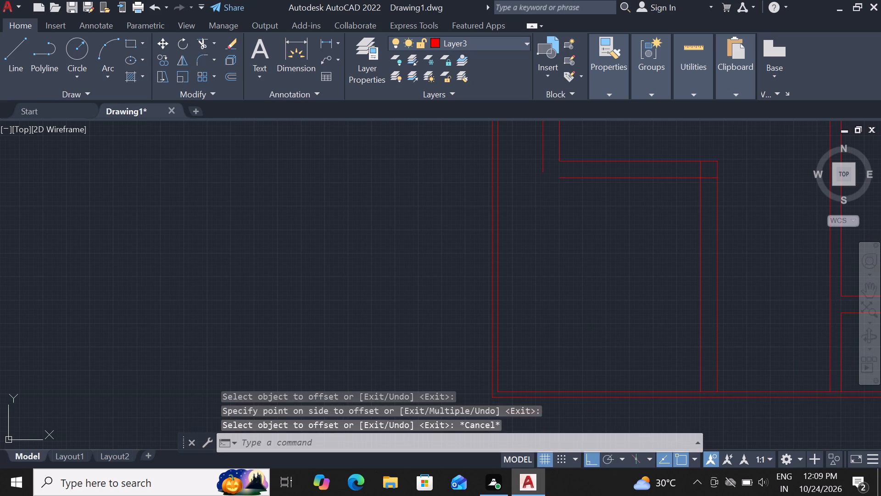
# Extend the new horizontal partition line leftward to the boundary wall, and the left wall's outer line down to it.
pyautogui.write('ex')
pyautogui.press('space')
pyautogui.press('space')
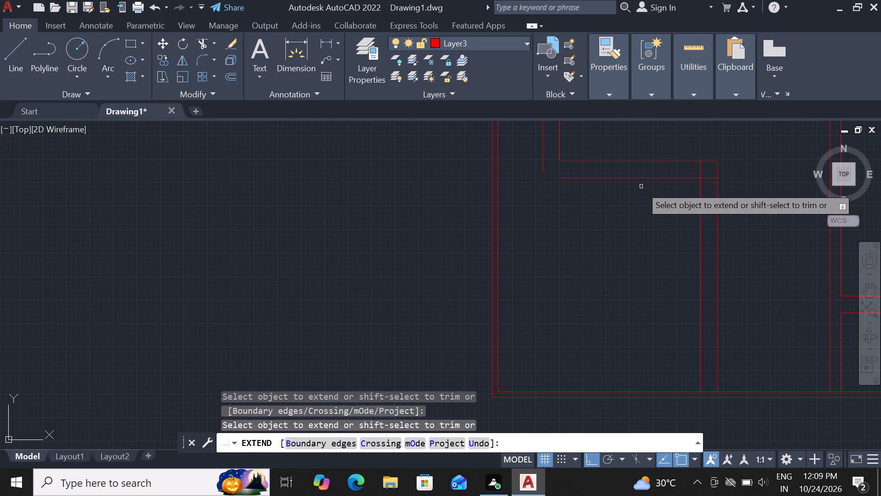
pyautogui.click(588, 177)
pyautogui.click(544, 160)
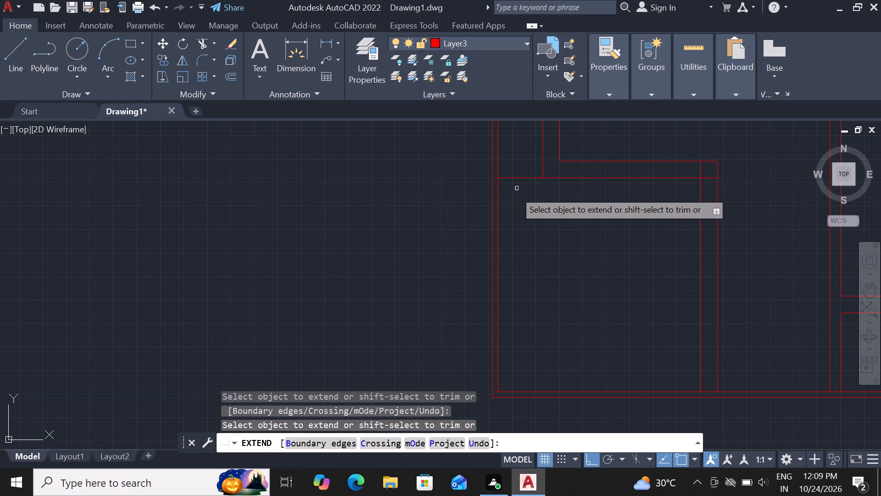
pyautogui.press('Escape')
# Trim the new partition lines' overshooting ends beyond the left wall and at the lower-left room's upper-right corner.
pyautogui.write('tr')
pyautogui.press('space')
pyautogui.press('space')
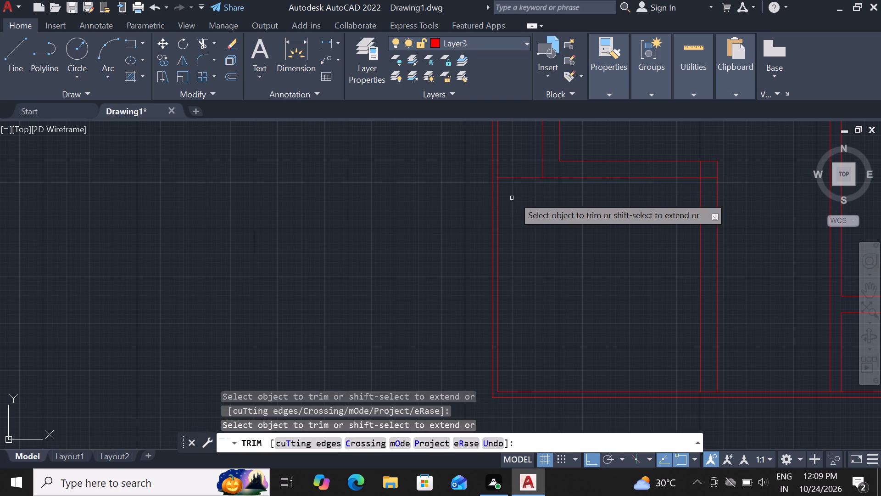
pyautogui.click(530, 175)
pyautogui.click(523, 205)
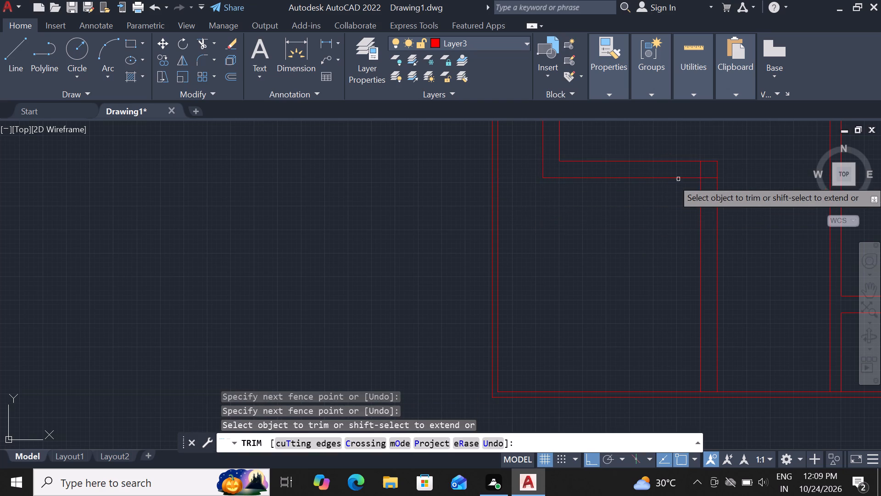
pyautogui.moveTo(697, 174); pyautogui.dragTo(701, 174)
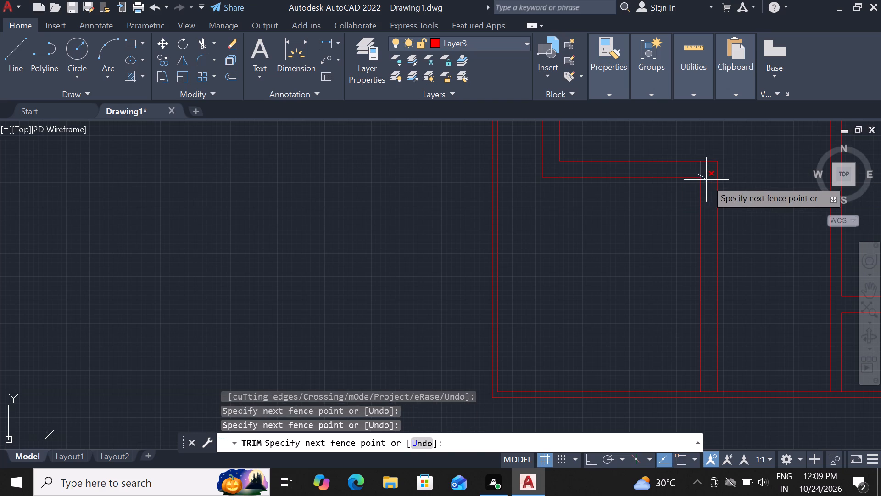
pyautogui.click(706, 180)
# Trim the bottom boundary wall's inner line across the thickness of the 9" vertical partition and of the next partition to its right.
pyautogui.scroll(-1, 699, 186)
pyautogui.scroll(2, 687, 352)
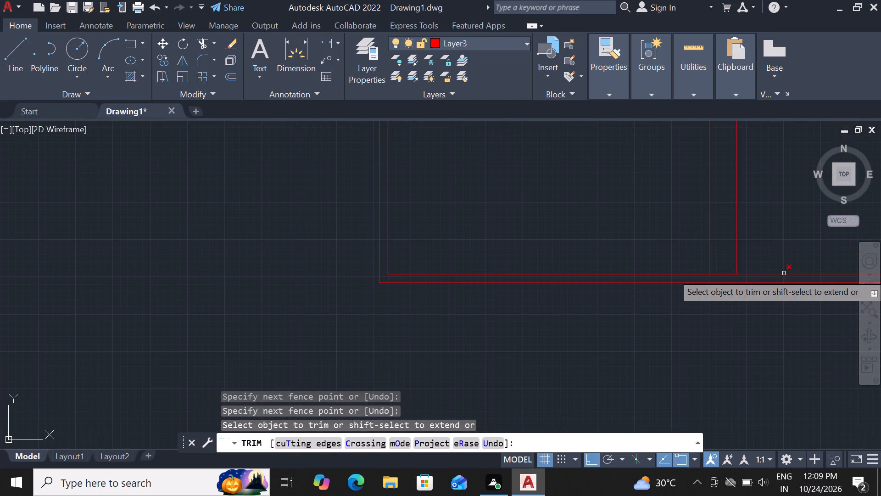
pyautogui.click(719, 272)
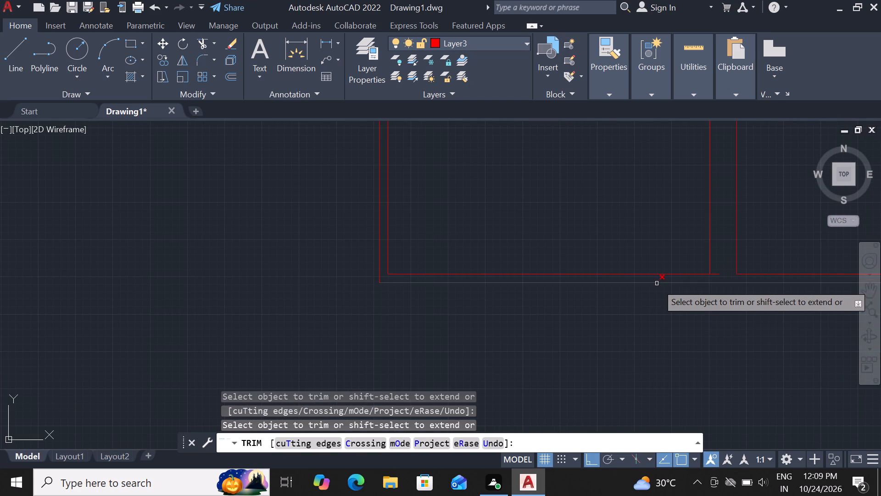
pyautogui.scroll(2, 716, 275)
pyautogui.click(708, 270)
pyautogui.scroll(-3, 646, 289)
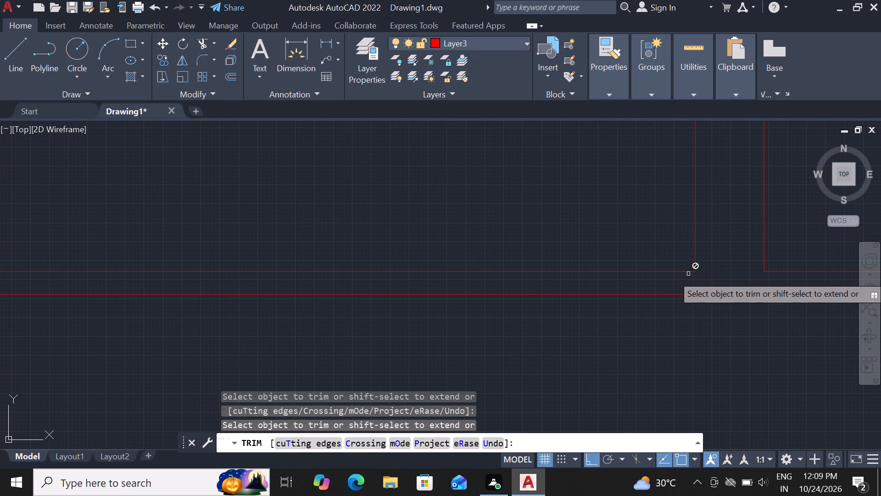
pyautogui.scroll(3, 786, 297)
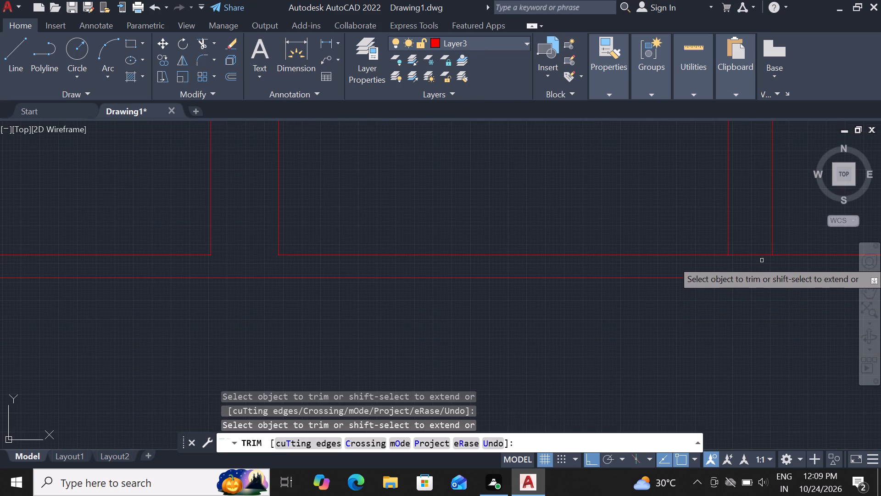
pyautogui.click(753, 254)
pyautogui.scroll(-3, 682, 297)
pyautogui.scroll(-2, 648, 333)
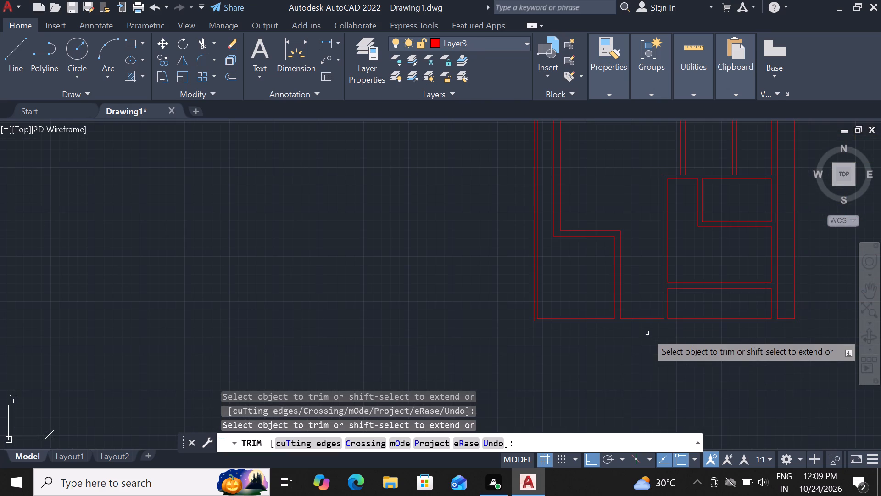
pyautogui.scroll(-2, 680, 330)
pyautogui.press('Escape')
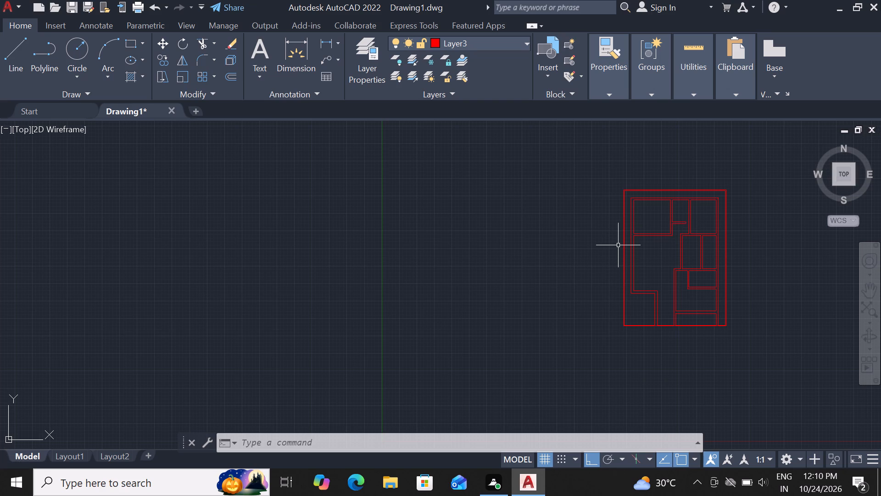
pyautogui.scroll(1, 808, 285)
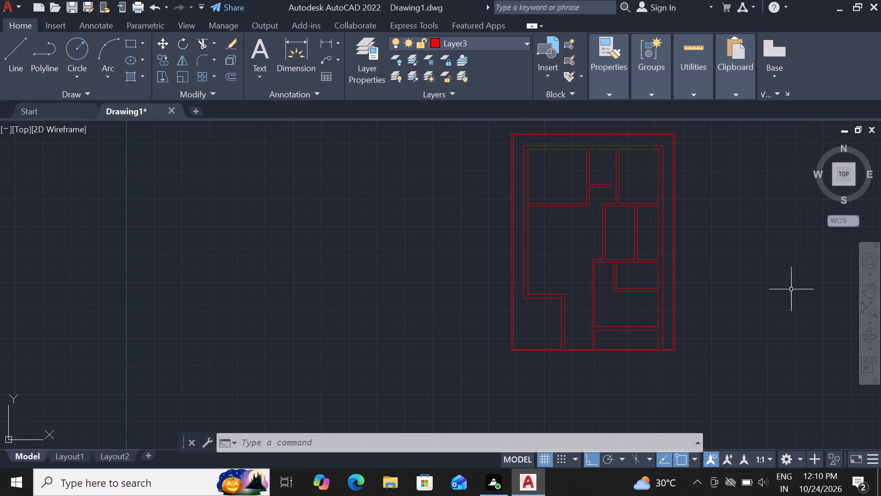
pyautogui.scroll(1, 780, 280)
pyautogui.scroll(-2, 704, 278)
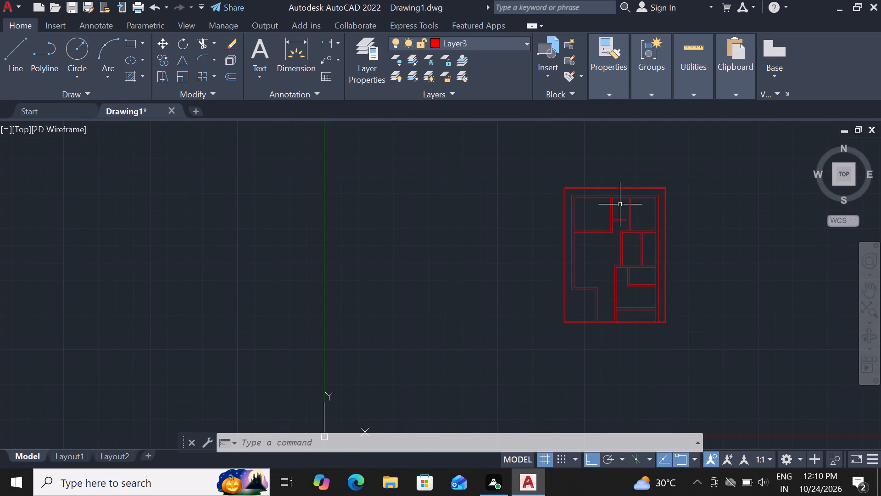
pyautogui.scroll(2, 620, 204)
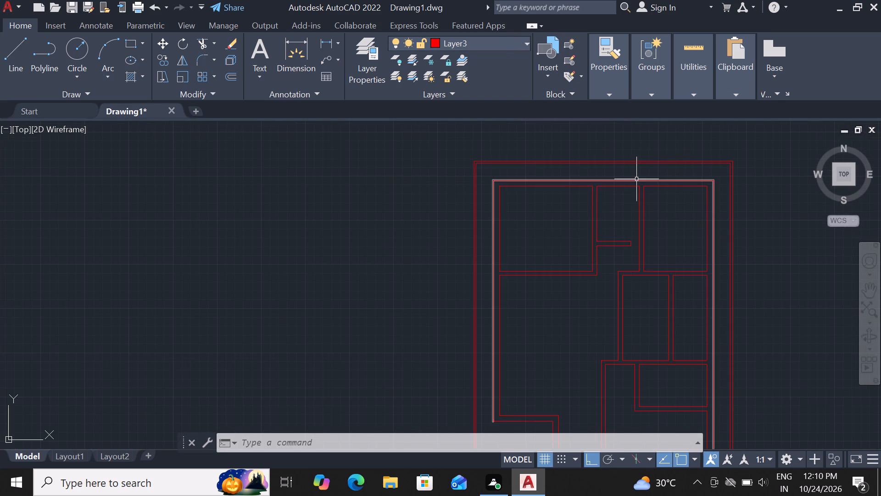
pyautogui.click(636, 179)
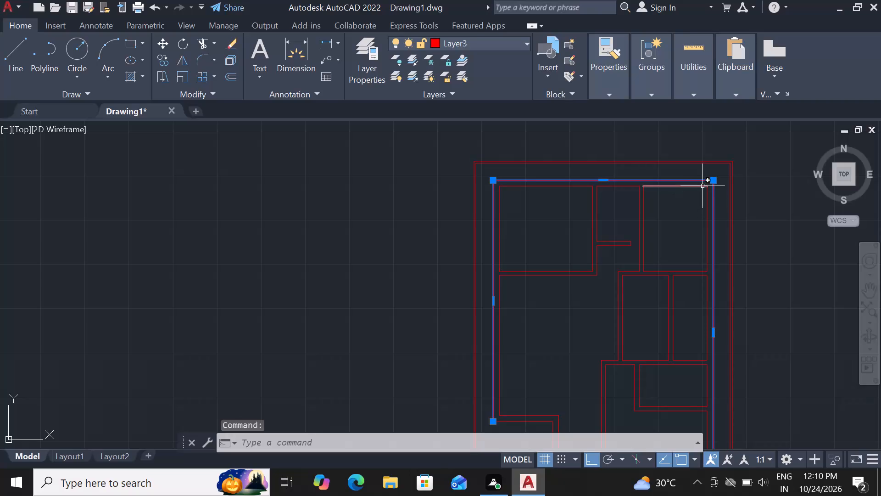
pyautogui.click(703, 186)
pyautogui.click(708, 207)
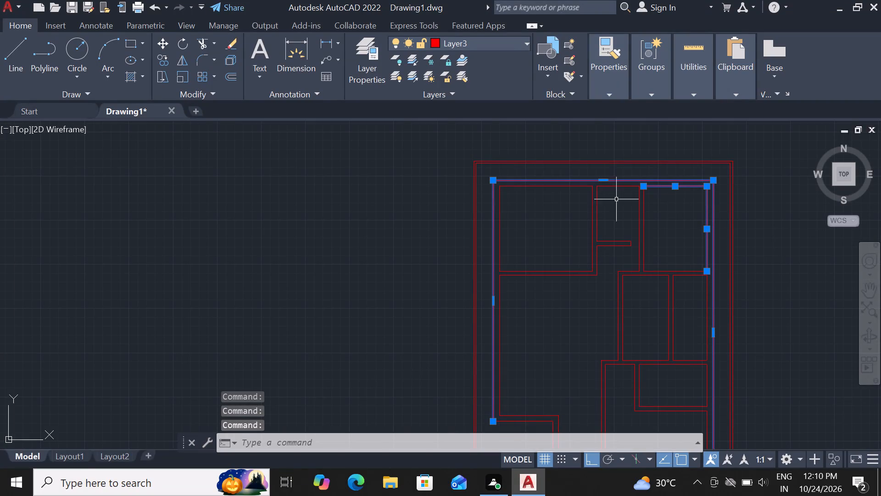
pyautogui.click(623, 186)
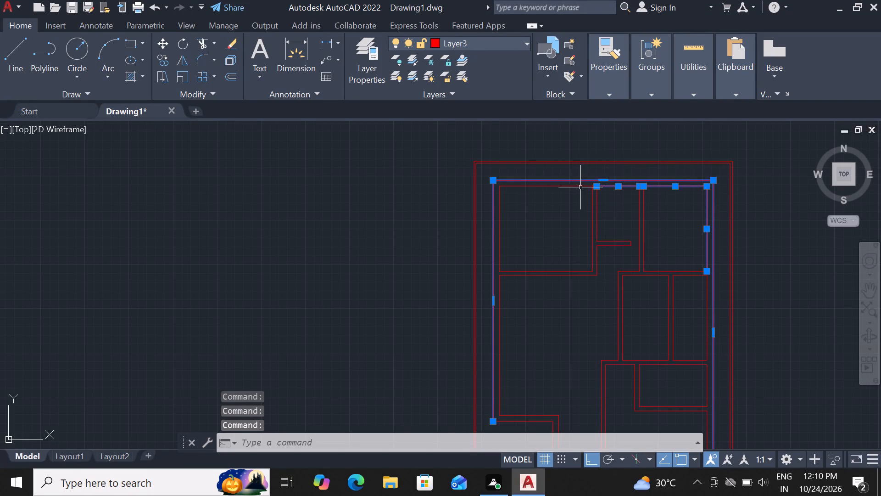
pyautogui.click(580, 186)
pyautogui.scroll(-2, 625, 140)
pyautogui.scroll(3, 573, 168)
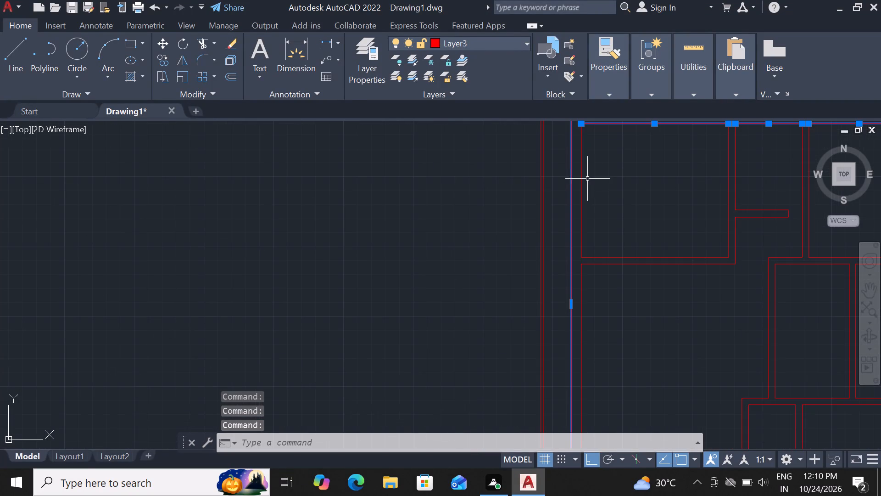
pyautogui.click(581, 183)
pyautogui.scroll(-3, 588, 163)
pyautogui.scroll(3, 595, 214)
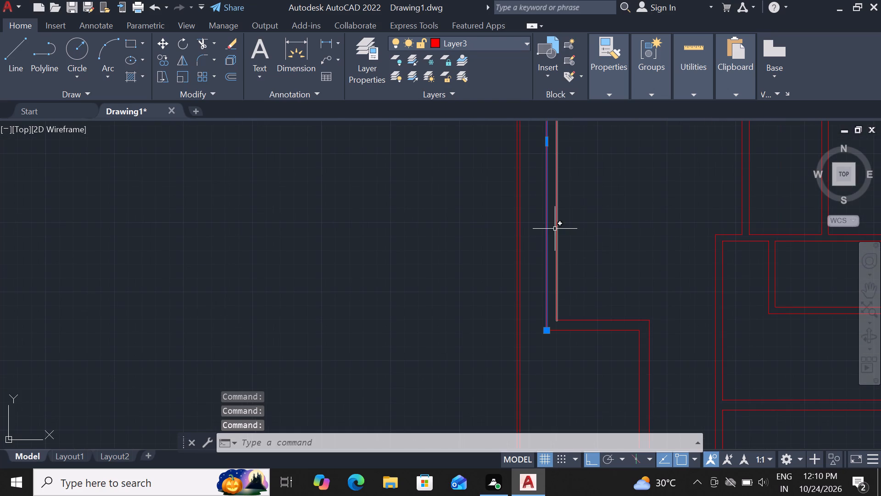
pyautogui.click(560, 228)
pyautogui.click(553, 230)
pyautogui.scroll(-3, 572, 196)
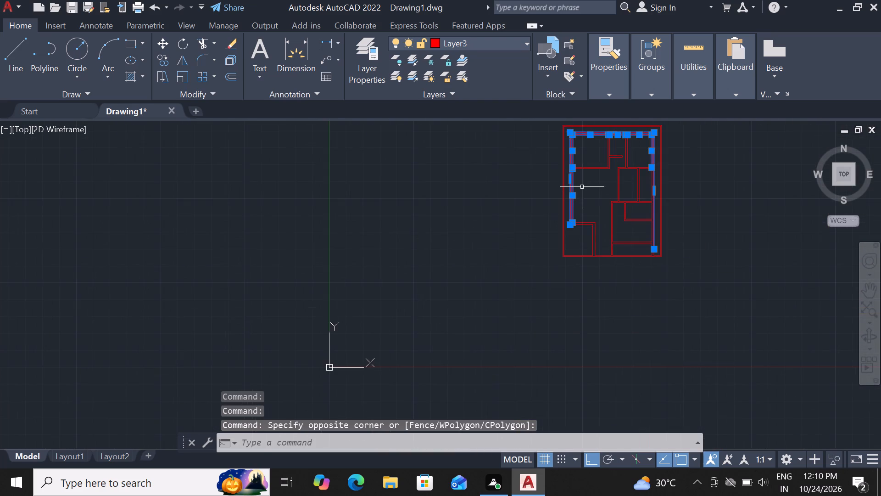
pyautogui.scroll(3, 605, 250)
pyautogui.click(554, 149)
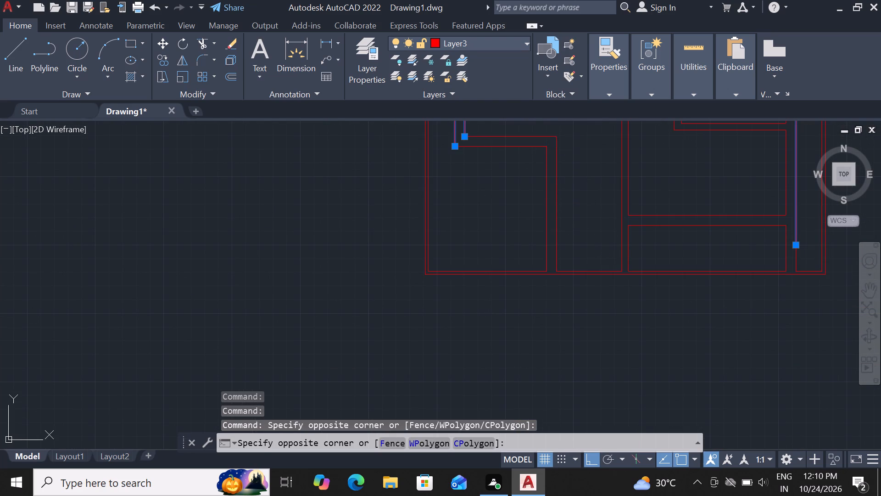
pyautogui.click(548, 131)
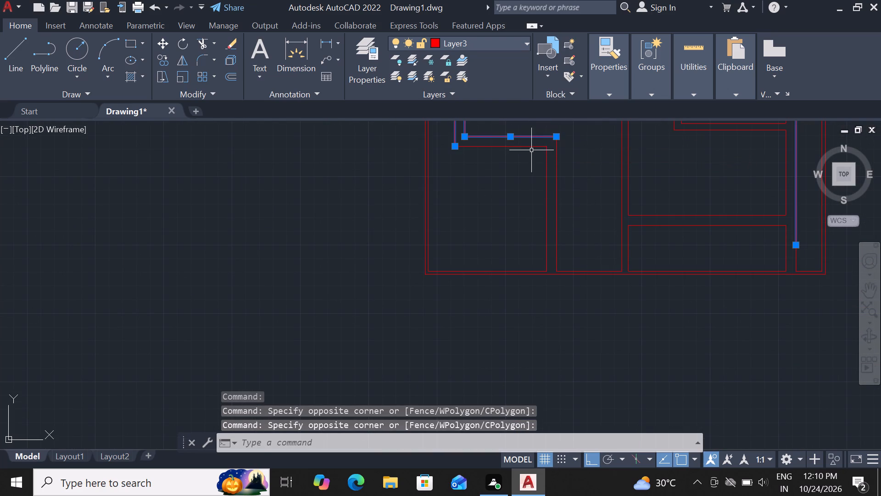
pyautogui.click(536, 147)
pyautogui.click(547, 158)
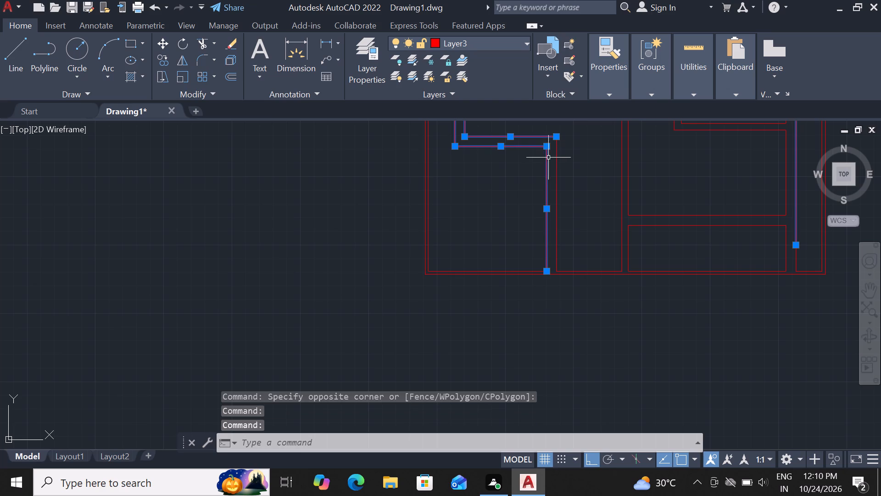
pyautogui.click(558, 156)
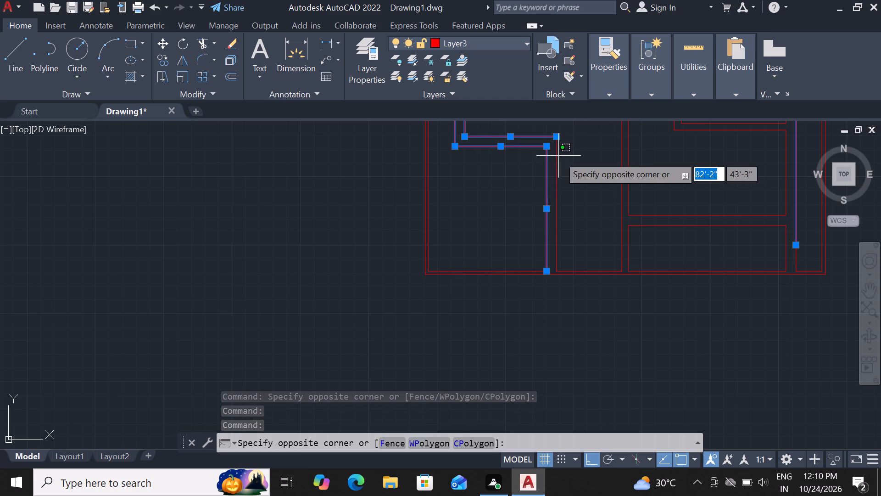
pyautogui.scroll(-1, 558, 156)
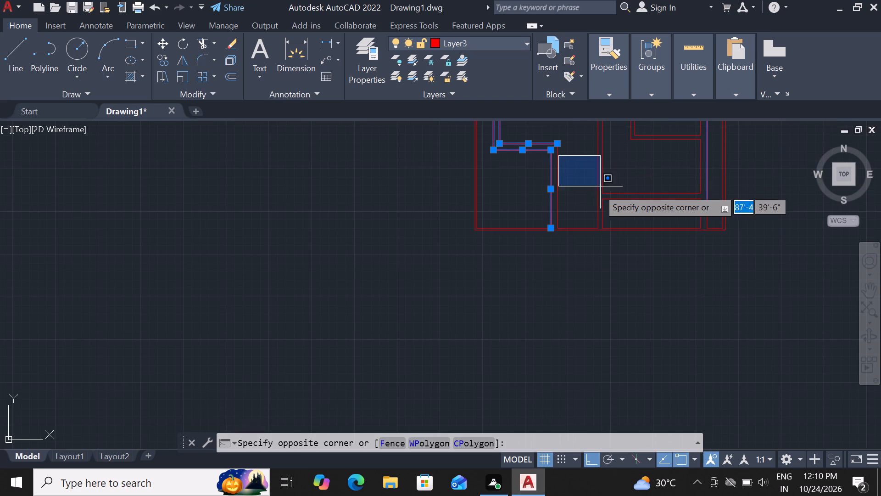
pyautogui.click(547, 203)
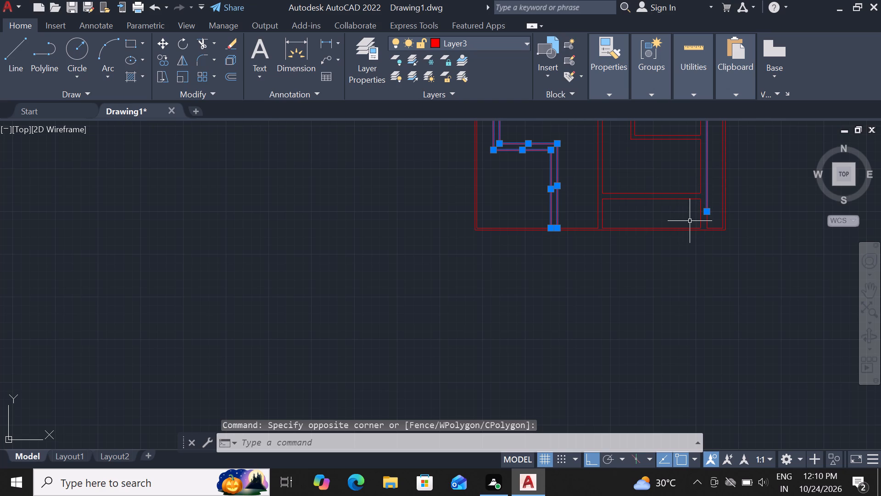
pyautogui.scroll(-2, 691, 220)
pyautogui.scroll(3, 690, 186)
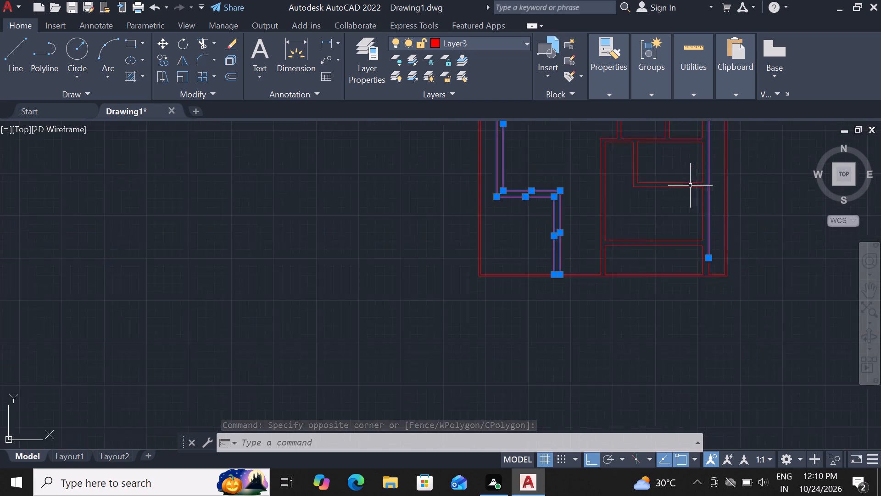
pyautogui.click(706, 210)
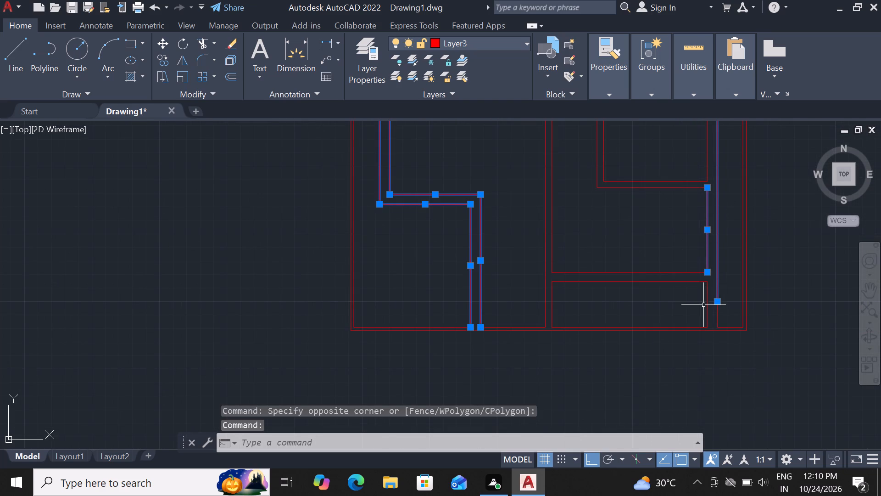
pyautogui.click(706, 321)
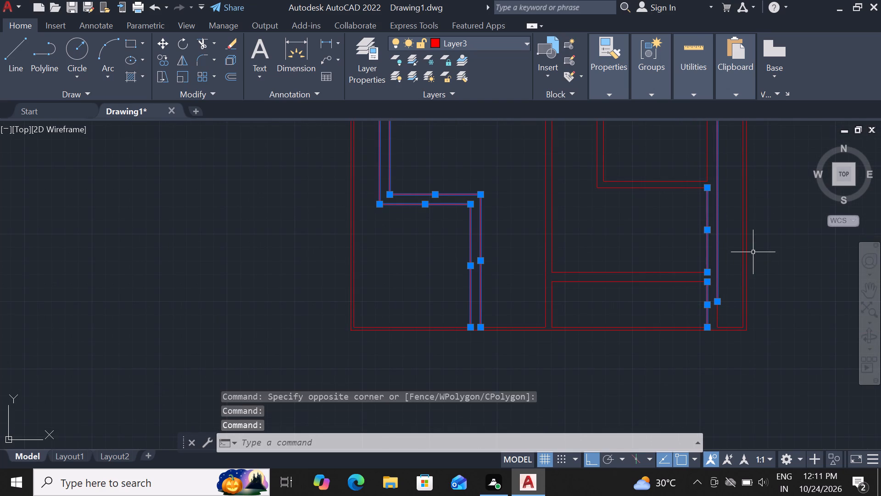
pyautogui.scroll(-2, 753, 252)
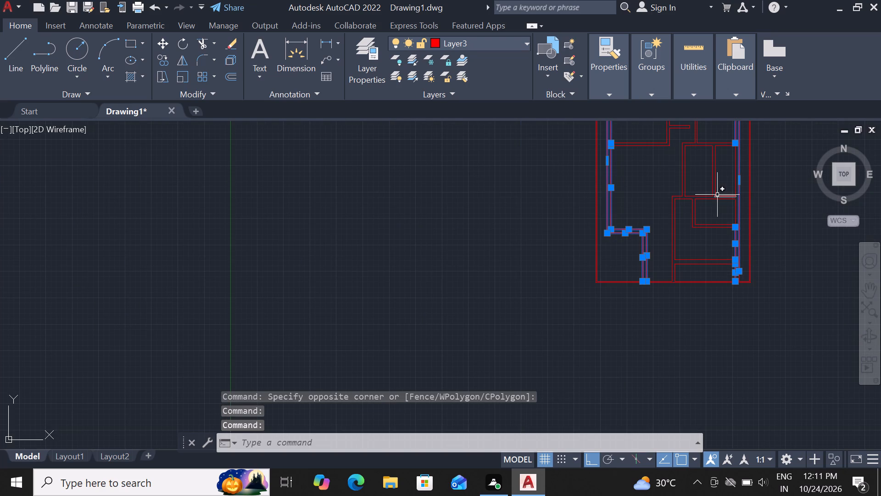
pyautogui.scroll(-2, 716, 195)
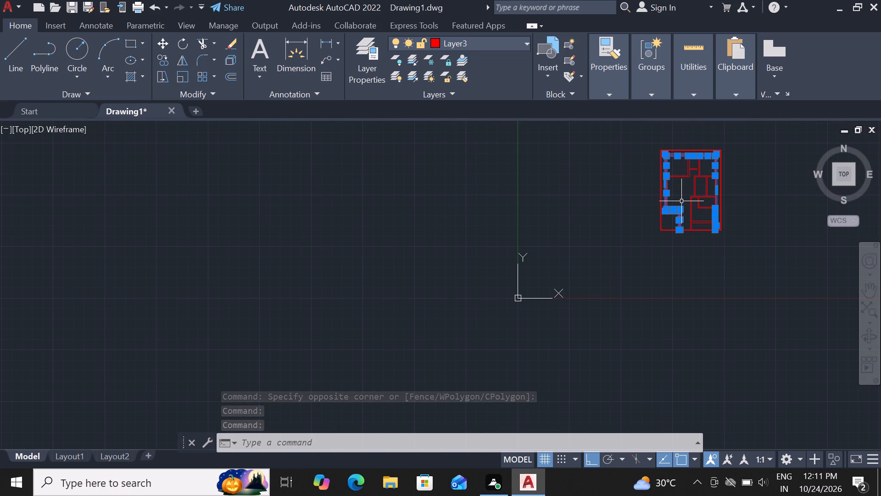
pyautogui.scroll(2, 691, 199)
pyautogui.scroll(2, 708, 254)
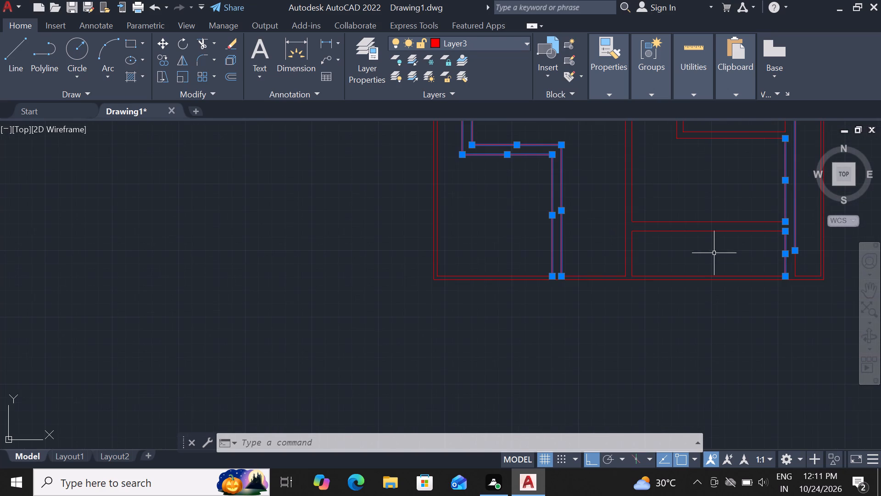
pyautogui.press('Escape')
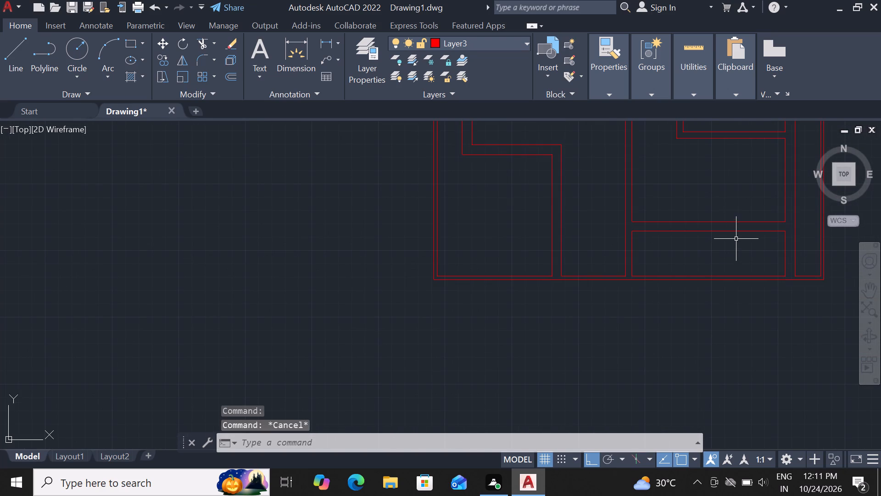
# Extend the top line of the bottom-right room rightward to the outer line of the right-hand wall.
pyautogui.scroll(1, 737, 235)
pyautogui.scroll(-2, 740, 230)
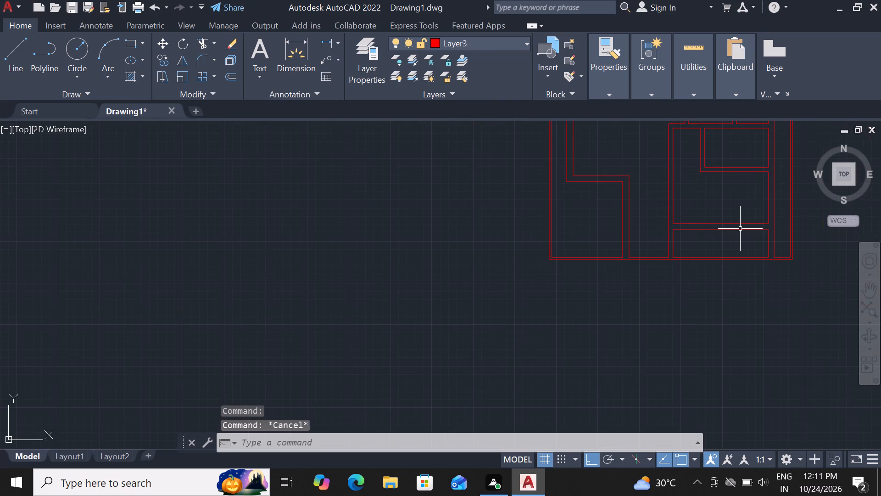
pyautogui.scroll(1, 744, 228)
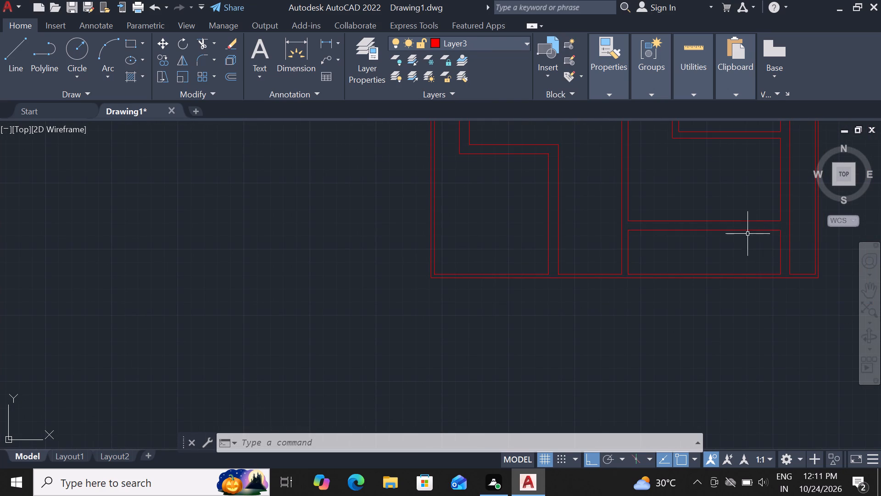
pyautogui.scroll(2, 755, 234)
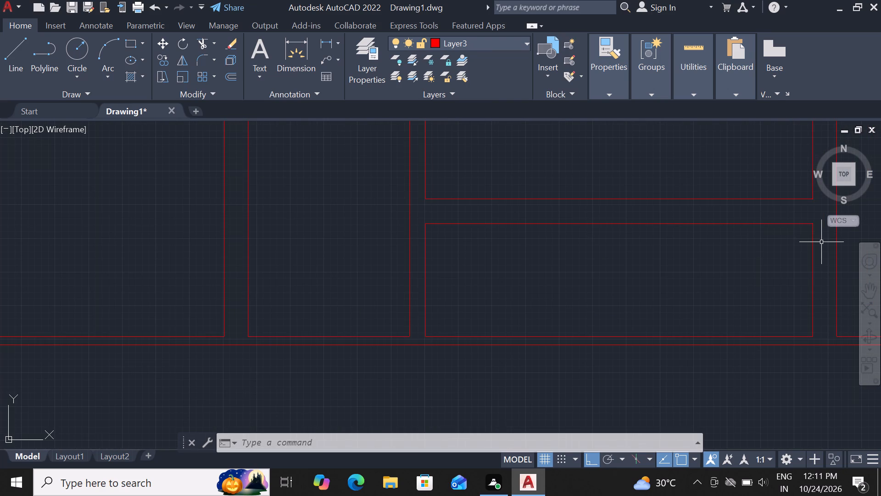
pyautogui.write('ex')
pyautogui.press('space')
pyautogui.press('space')
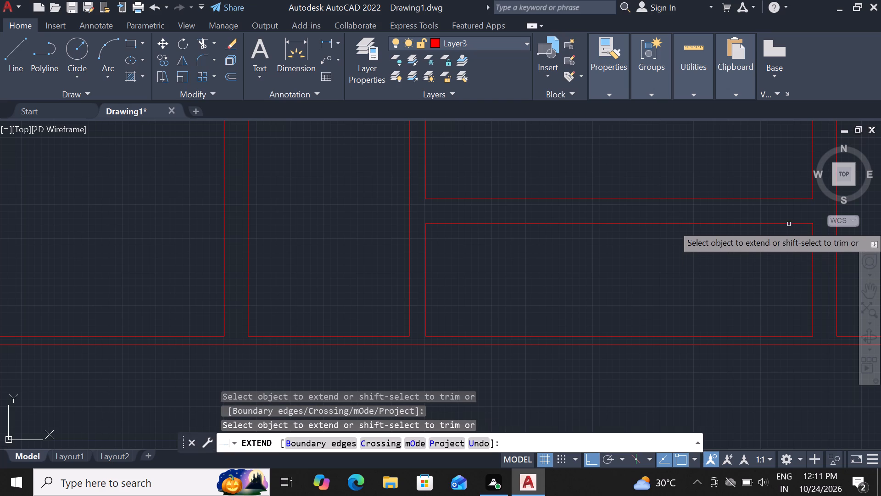
pyautogui.click(789, 224)
pyautogui.press('Escape')
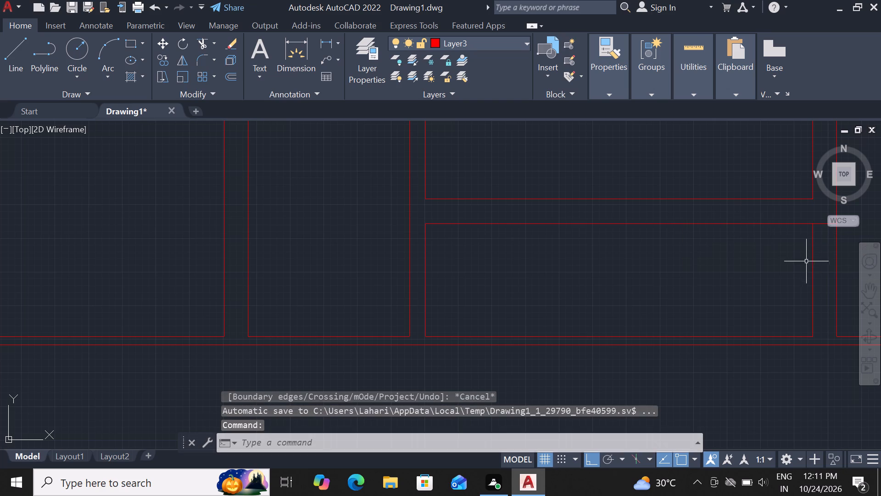
# Extend the bottom boundary wall's short inner line leftward across the right-hand wall's thickness to the bottom-right room.
pyautogui.scroll(-2, 715, 261)
pyautogui.press('e')
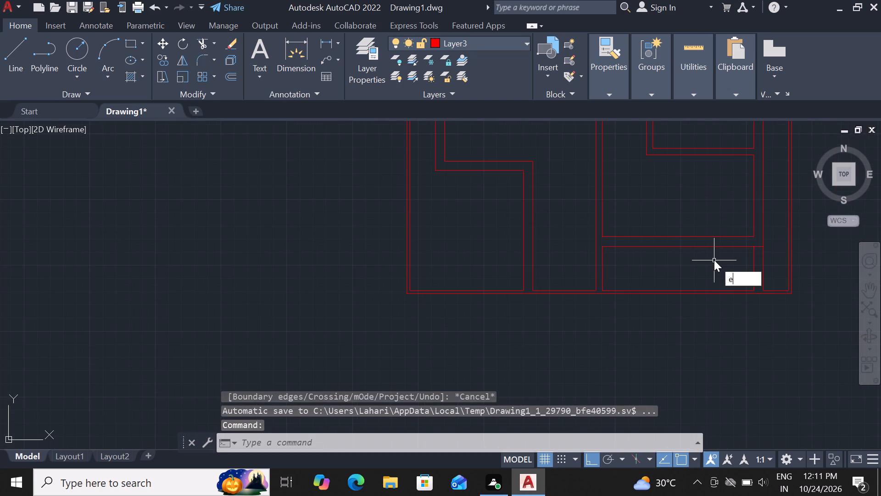
pyautogui.press('x')
pyautogui.press('space')
pyautogui.press('space')
pyautogui.scroll(2, 757, 293)
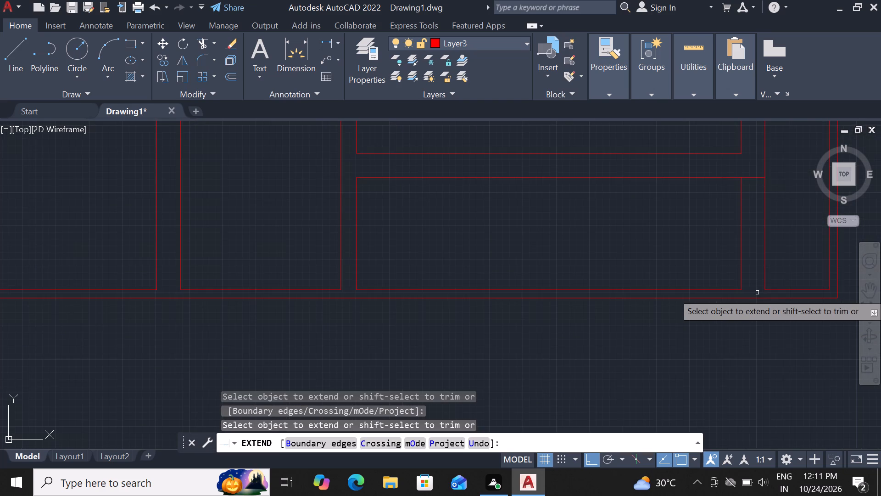
pyautogui.click(769, 291)
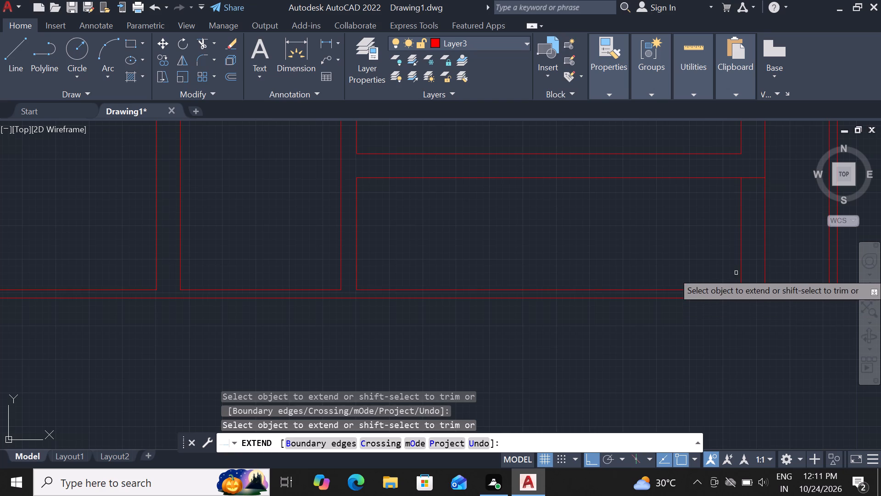
pyautogui.press('Escape')
# Trim away both vertical lines of the right-hand wall beside the bottom-right room, using a fence across them.
pyautogui.write('tr')
pyautogui.press('space')
pyautogui.press('space')
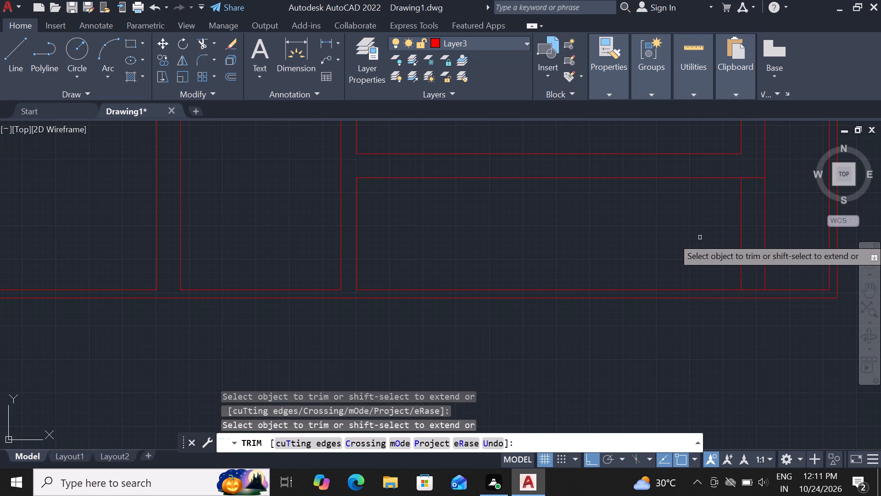
pyautogui.moveTo(700, 237); pyautogui.dragTo(708, 237)
pyautogui.click(773, 227)
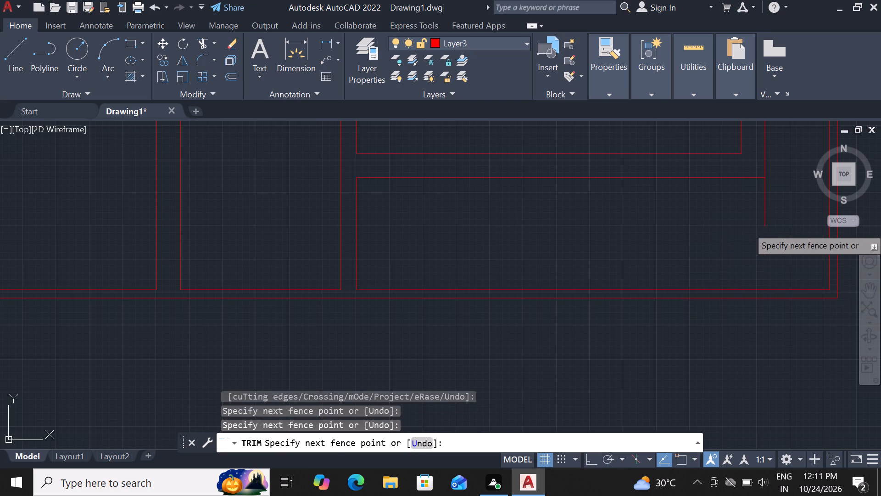
pyautogui.scroll(-3, 708, 231)
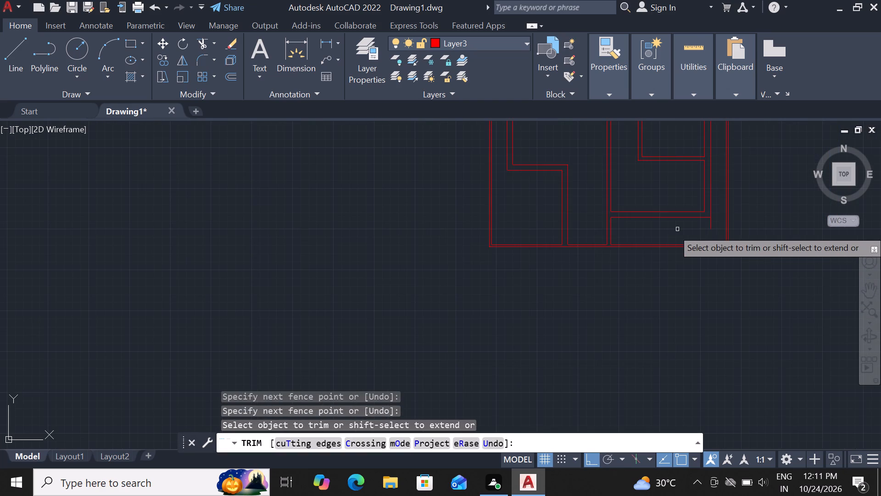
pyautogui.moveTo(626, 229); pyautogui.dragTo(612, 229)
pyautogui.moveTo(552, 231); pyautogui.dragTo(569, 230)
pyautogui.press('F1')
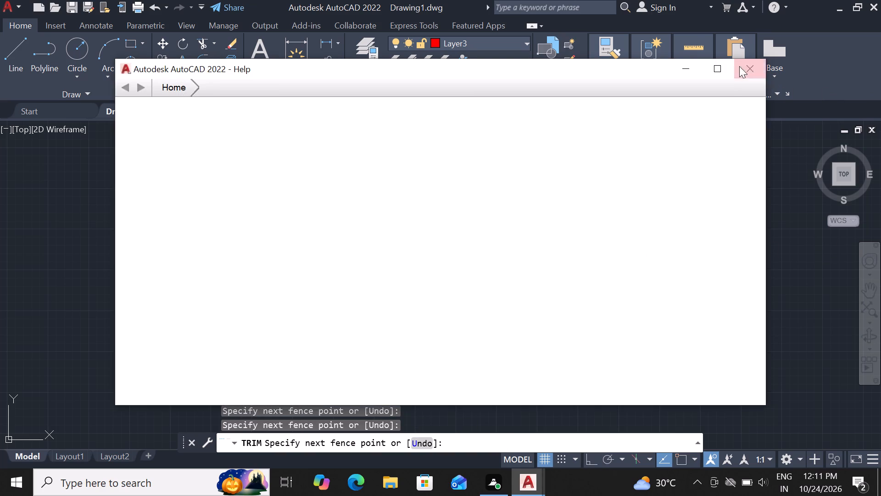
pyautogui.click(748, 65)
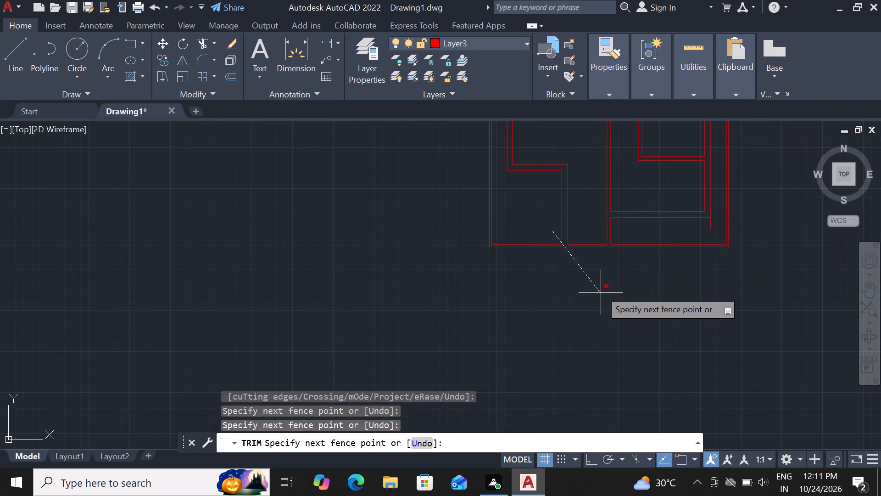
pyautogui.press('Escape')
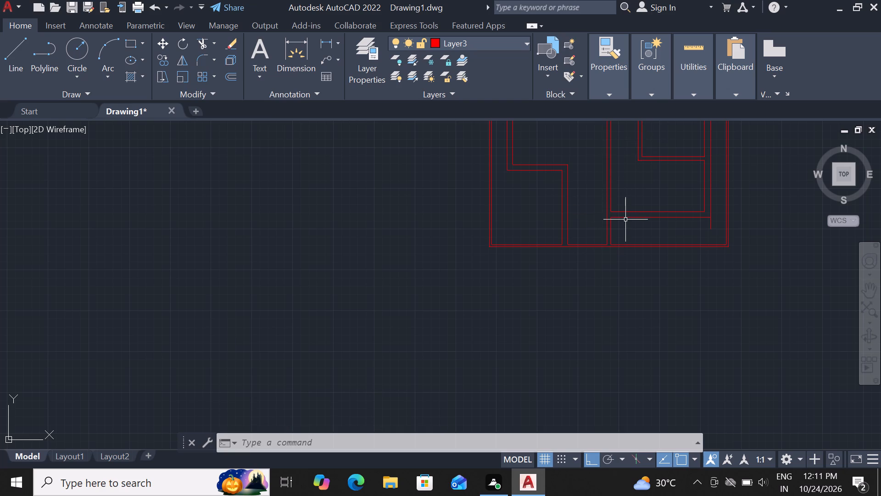
# Extend both lines of the horizontal wall below the bottom-right room leftward to the 9" partition, with the lower line reaching its far line.
pyautogui.scroll(2, 607, 229)
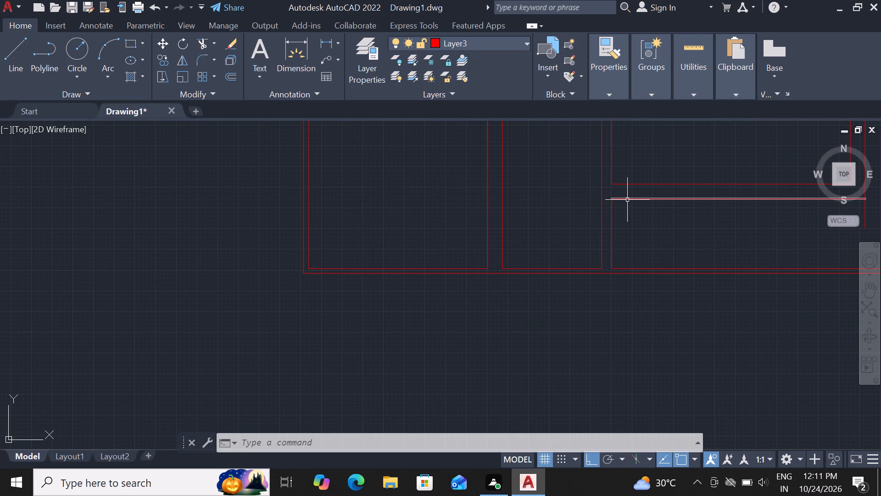
pyautogui.write('ex')
pyautogui.press('space')
pyautogui.press('space')
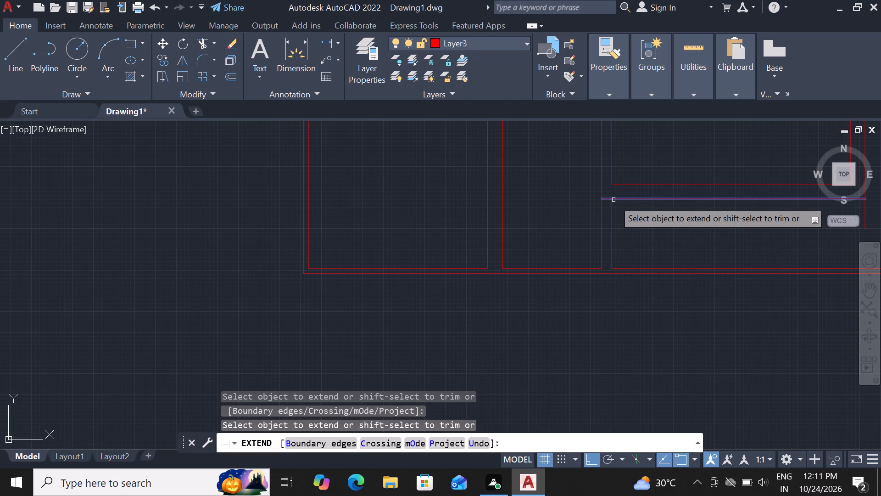
pyautogui.click(613, 200)
pyautogui.click(607, 200)
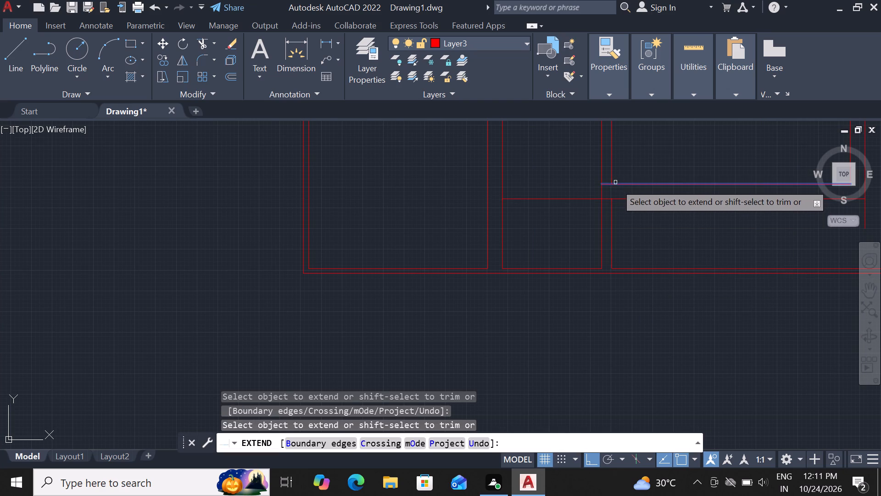
pyautogui.click(614, 183)
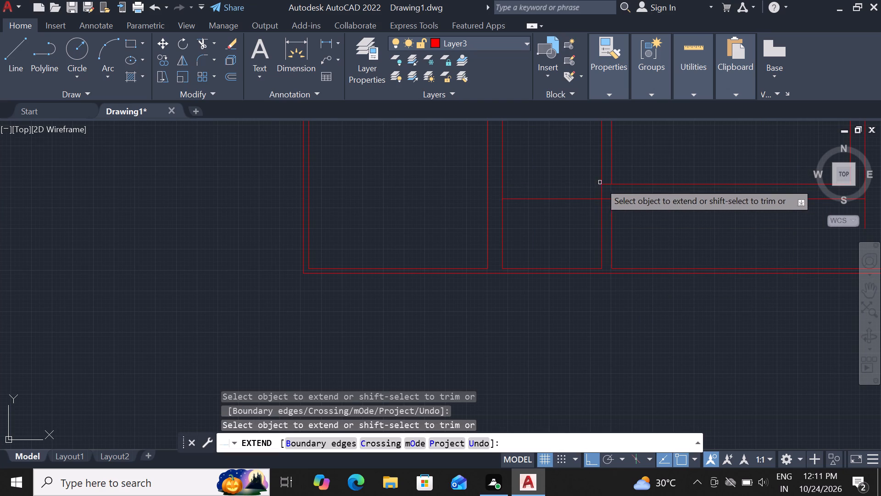
pyautogui.click(608, 182)
pyautogui.click(582, 200)
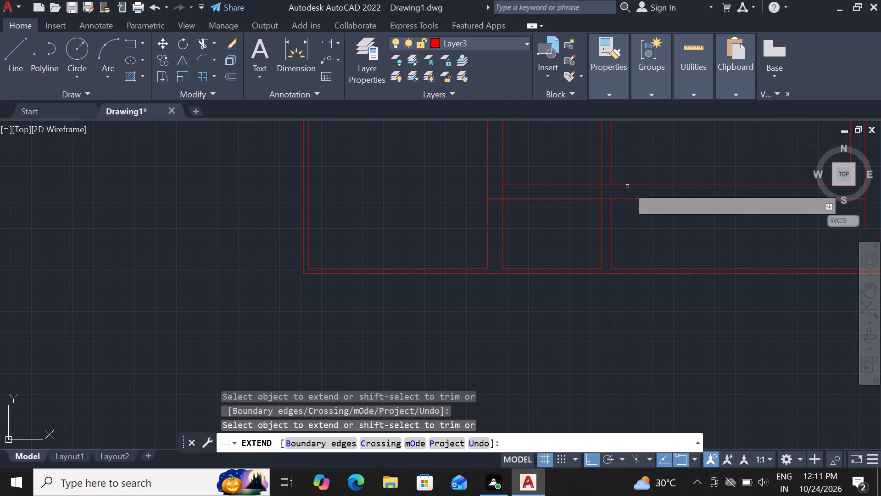
pyautogui.press('Escape')
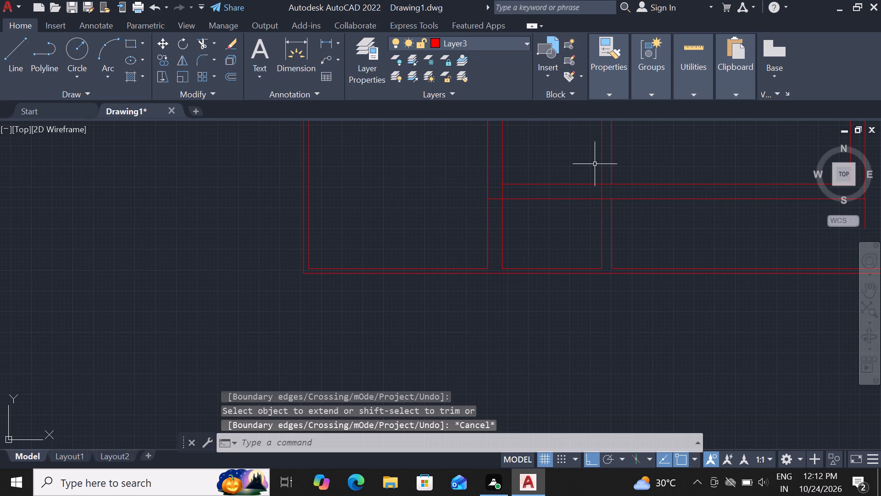
# Trim away both lines of the partition right of the 9" partition where they run below the horizontal wall.
pyautogui.write('tr')
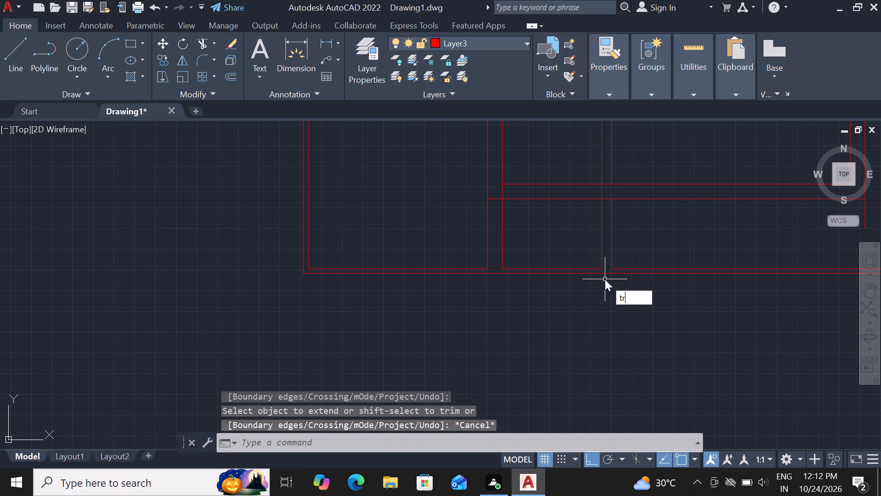
pyautogui.press('space')
pyautogui.moveTo(648, 230); pyautogui.dragTo(611, 231)
pyautogui.click(587, 227)
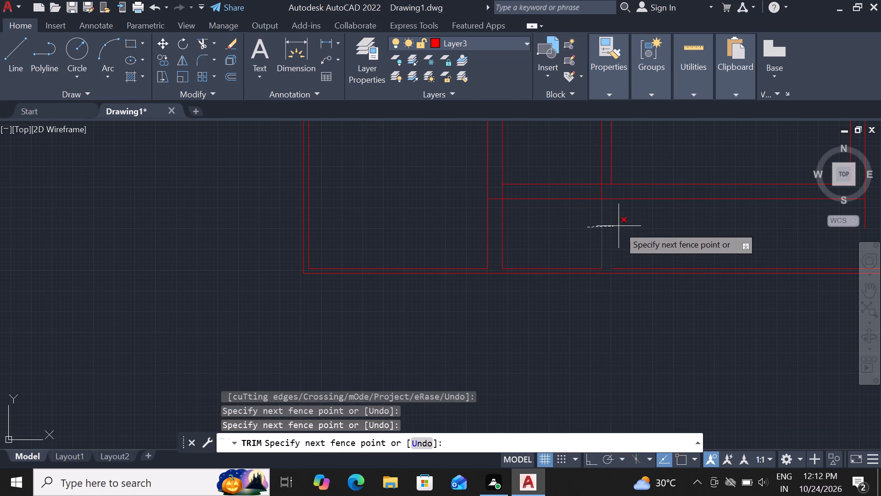
pyautogui.click(619, 226)
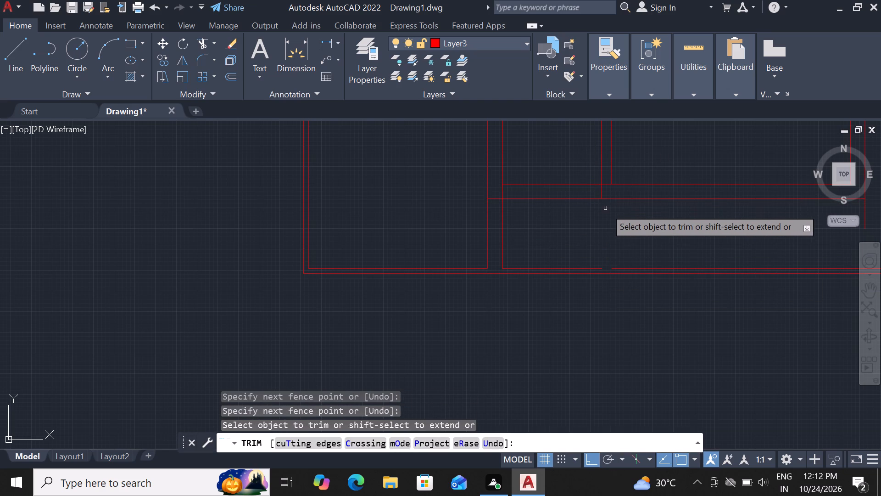
# Trim the overlapping line pieces where the horizontal wall meets the middle partition, and the 9" partition's right-hand line within the wall's thickness.
pyautogui.scroll(-1, 605, 210)
pyautogui.scroll(1, 612, 192)
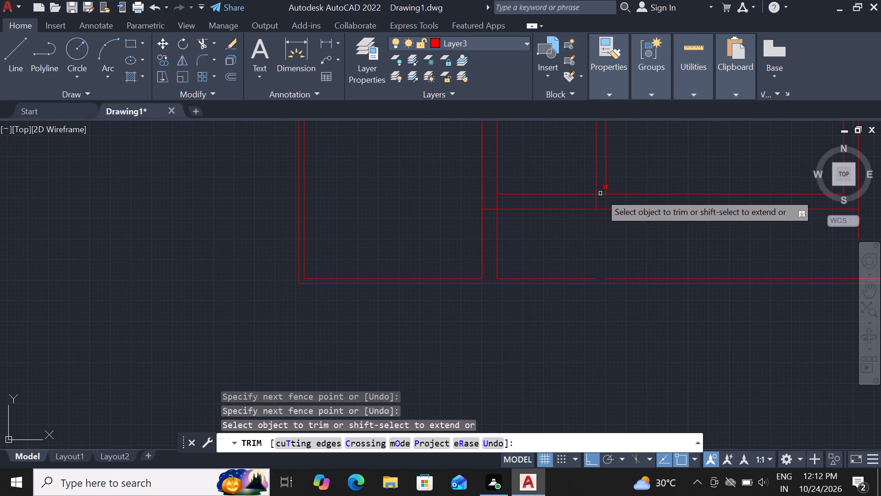
pyautogui.click(600, 193)
pyautogui.click(595, 201)
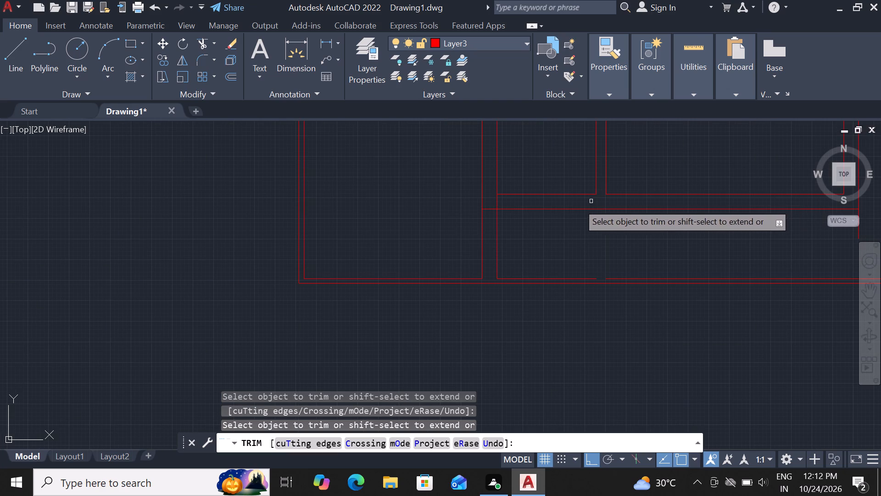
pyautogui.click(497, 203)
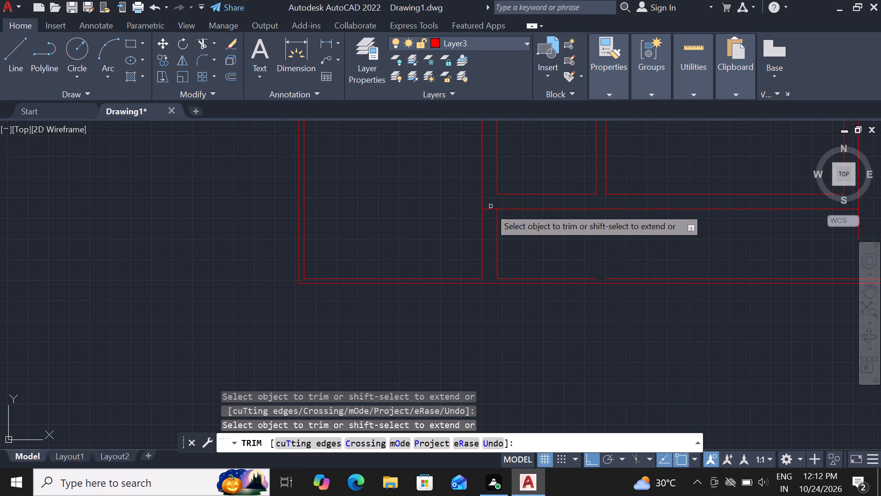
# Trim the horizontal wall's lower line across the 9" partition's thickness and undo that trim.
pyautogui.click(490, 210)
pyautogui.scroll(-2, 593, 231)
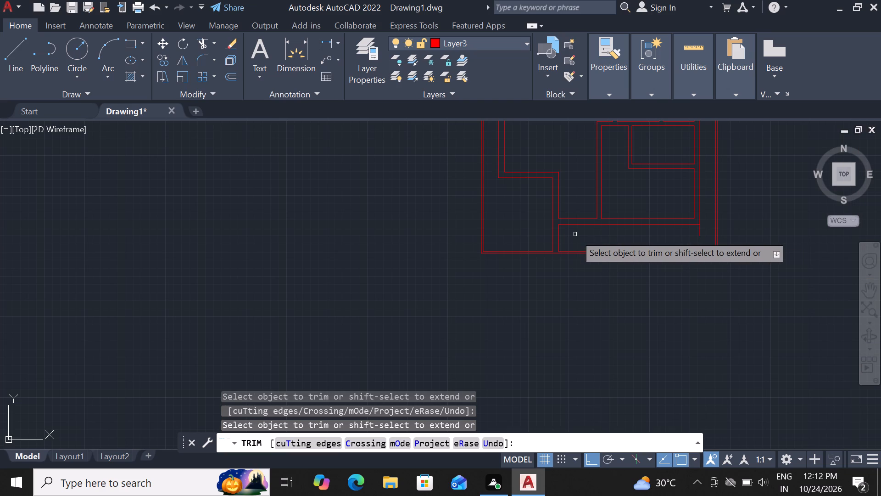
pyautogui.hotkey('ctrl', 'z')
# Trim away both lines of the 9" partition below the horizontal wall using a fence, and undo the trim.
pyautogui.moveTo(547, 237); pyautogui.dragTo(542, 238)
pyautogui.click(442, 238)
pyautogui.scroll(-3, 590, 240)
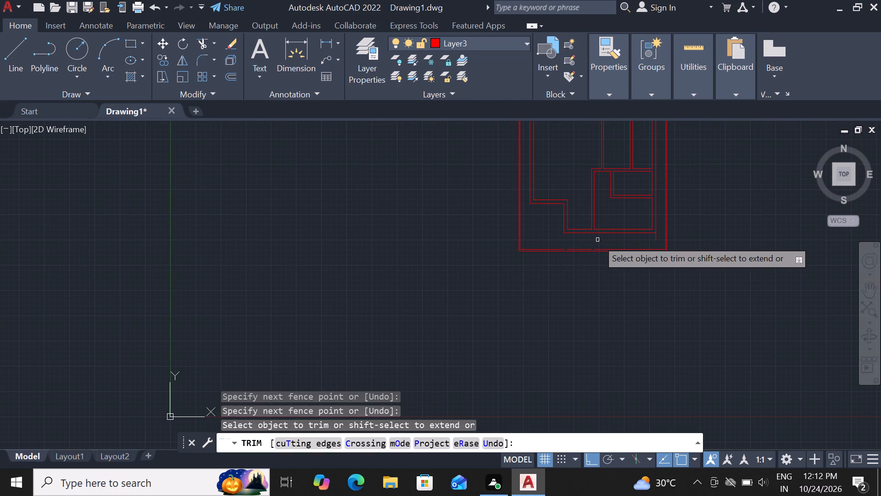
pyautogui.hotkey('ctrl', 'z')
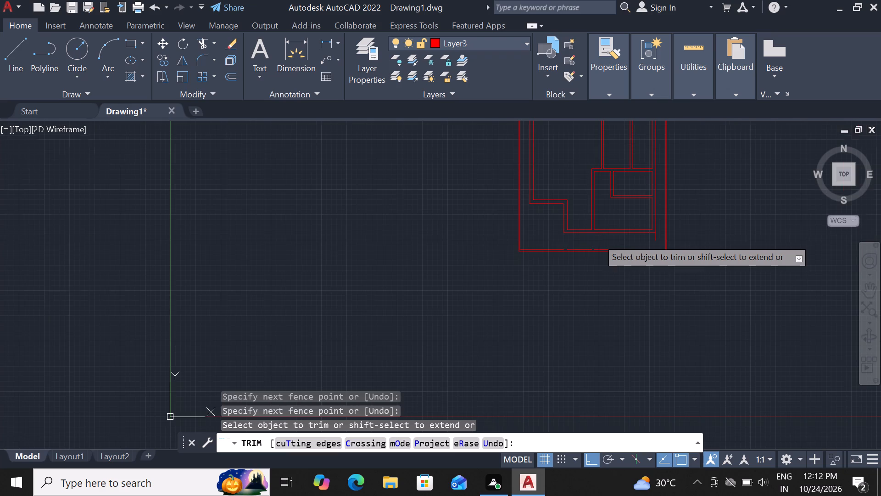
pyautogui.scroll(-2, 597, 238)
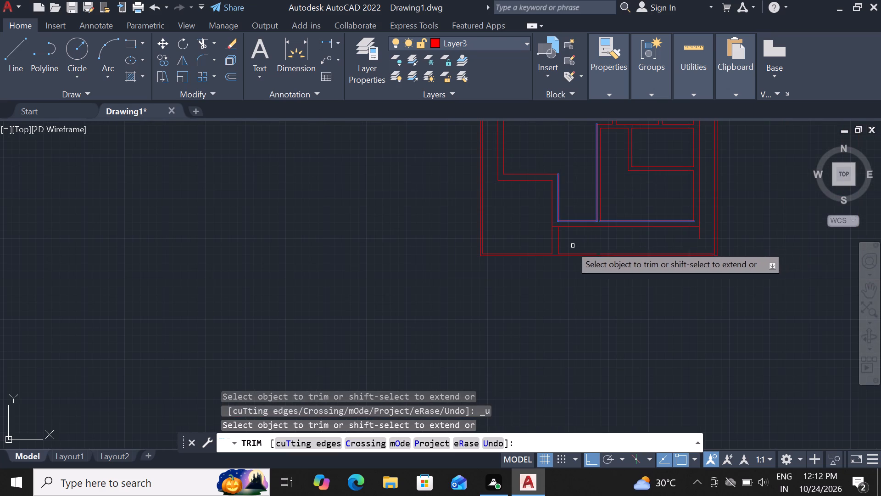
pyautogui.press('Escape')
# Extend the bottom boundary wall's inner line leftward across the gap where the removed partition met it.
pyautogui.scroll(2, 604, 239)
pyautogui.write('ex')
pyautogui.press('space')
pyautogui.press('space')
pyautogui.scroll(3, 591, 274)
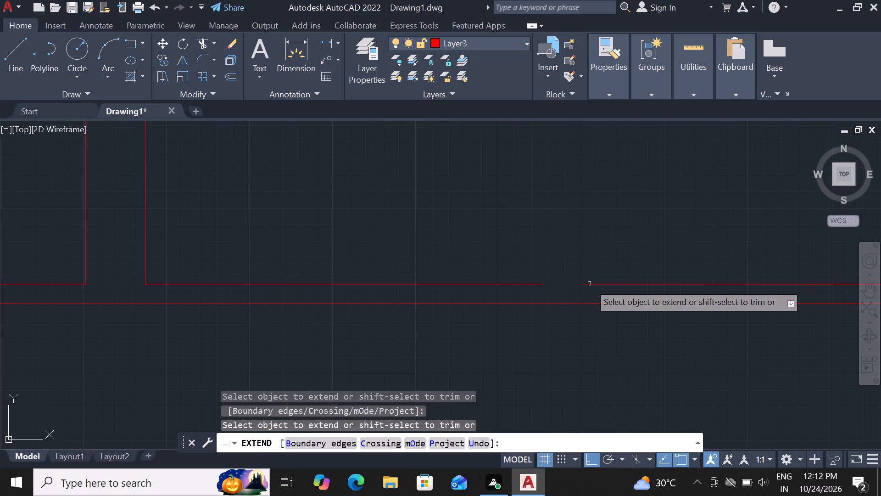
pyautogui.click(589, 283)
pyautogui.scroll(-3, 624, 272)
pyautogui.press('Escape')
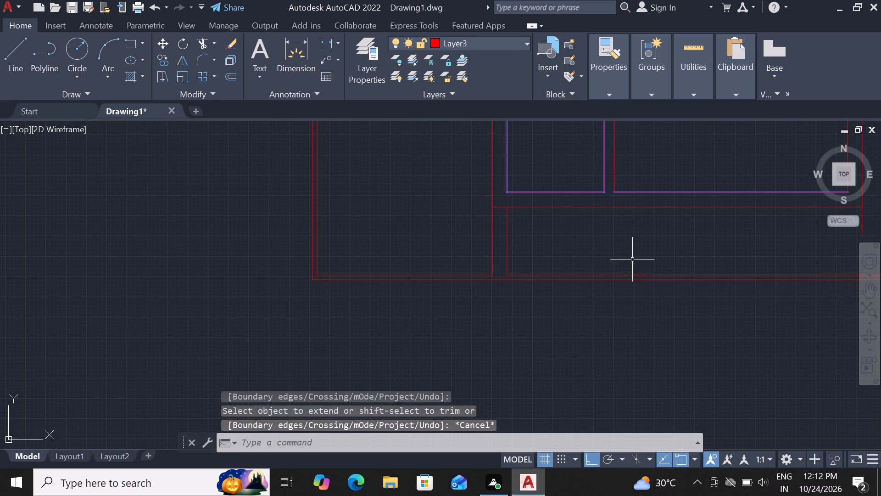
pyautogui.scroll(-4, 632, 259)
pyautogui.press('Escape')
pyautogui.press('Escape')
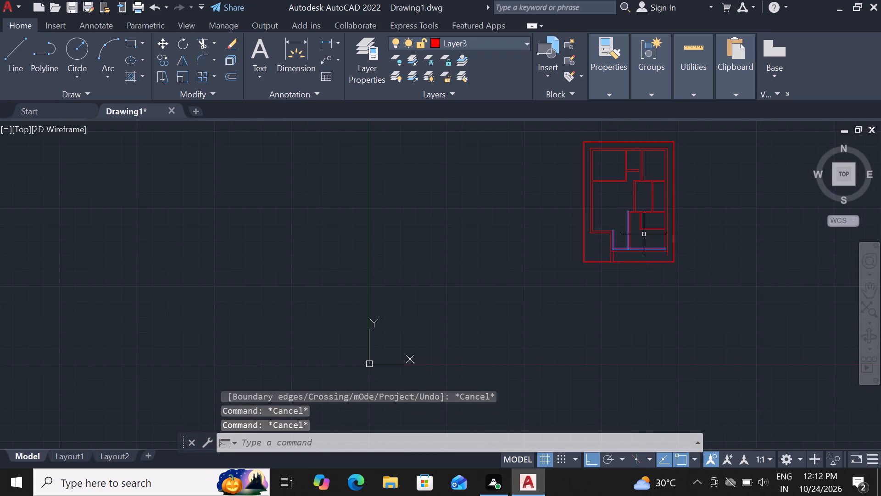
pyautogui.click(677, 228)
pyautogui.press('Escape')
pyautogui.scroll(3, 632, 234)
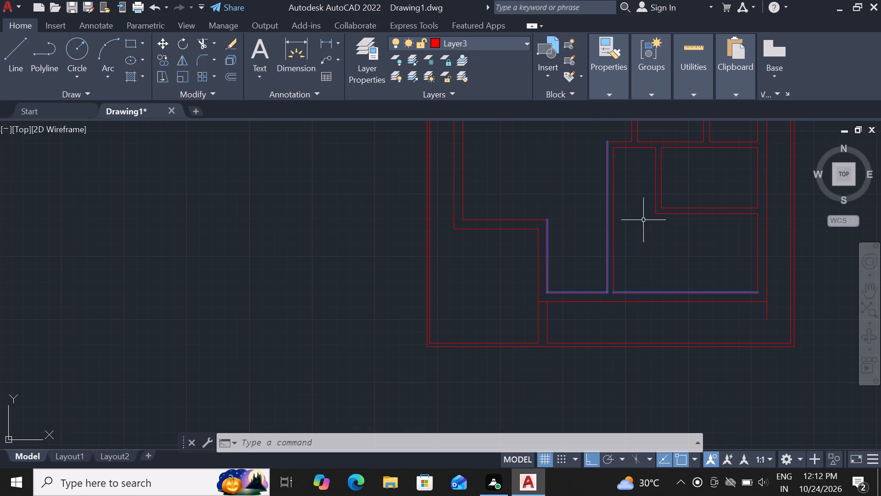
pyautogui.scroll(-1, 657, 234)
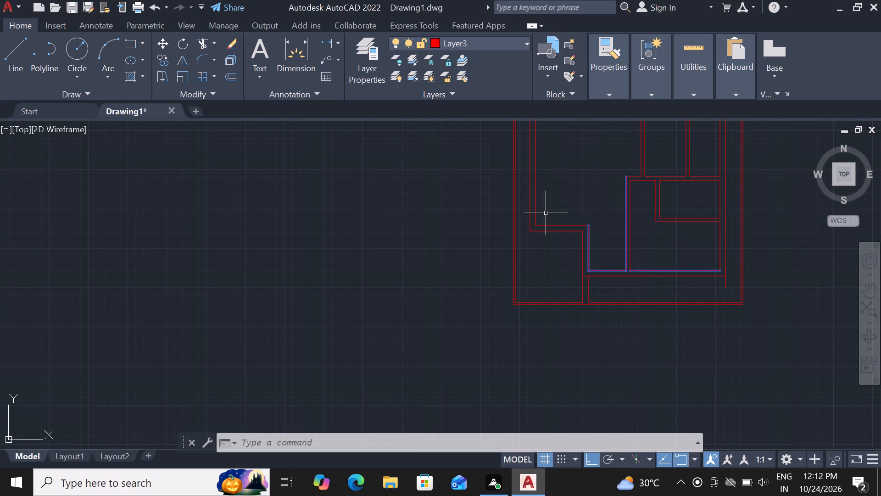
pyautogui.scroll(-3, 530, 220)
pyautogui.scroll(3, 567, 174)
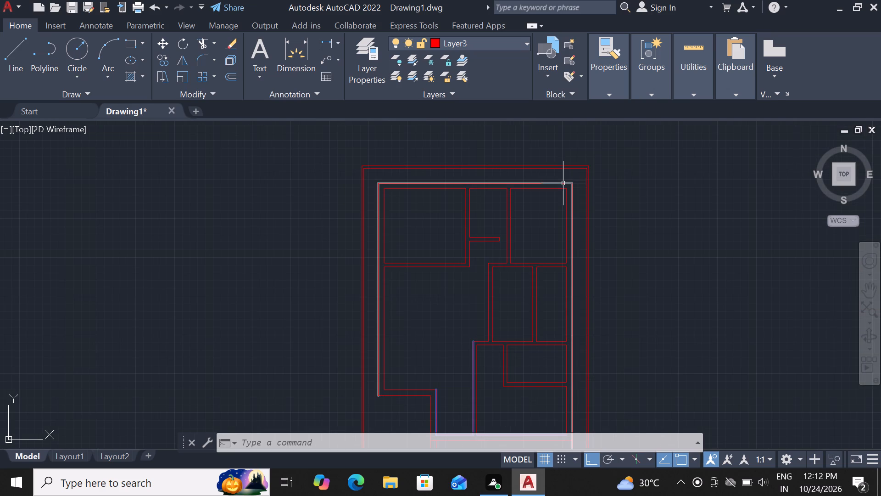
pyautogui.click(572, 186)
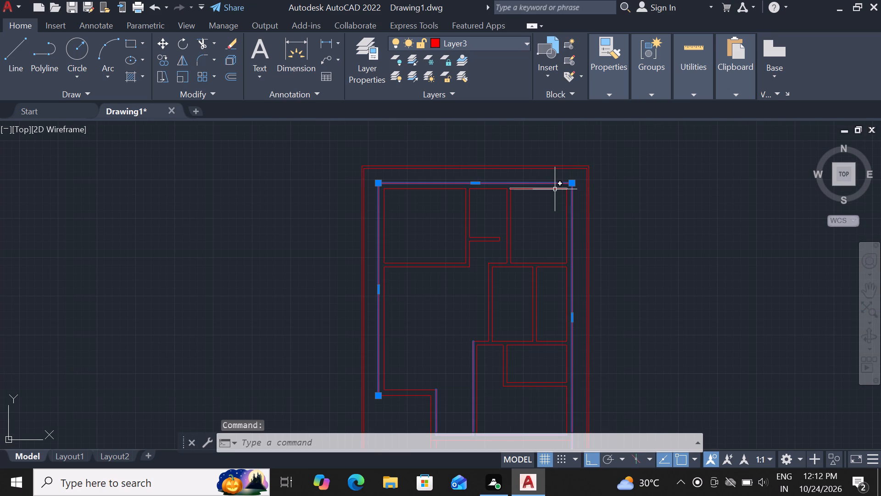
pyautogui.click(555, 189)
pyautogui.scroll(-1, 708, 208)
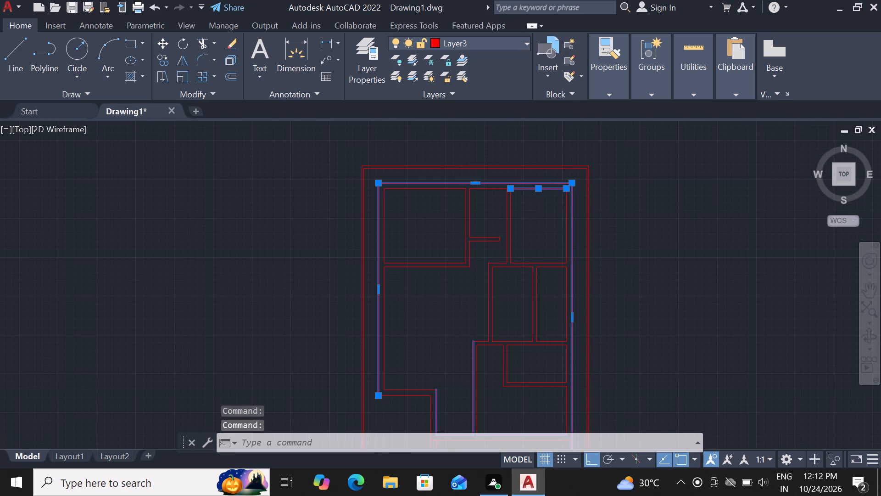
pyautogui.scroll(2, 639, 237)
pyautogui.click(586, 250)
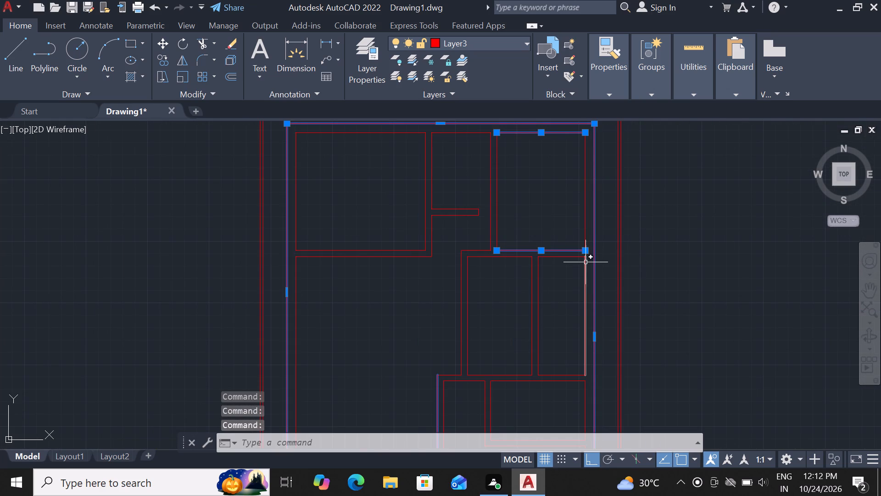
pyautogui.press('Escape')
# Assign the house's exterior wall lines to Layer2: outer outline, inner lines along the top, sides and lower-left step, and the stub below it.
pyautogui.click(595, 250)
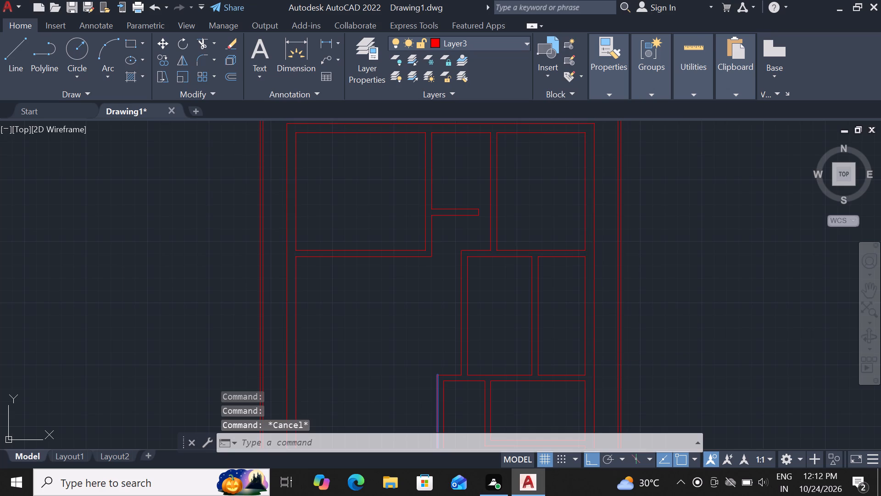
pyautogui.click(585, 211)
pyautogui.moveTo(588, 269); pyautogui.dragTo(587, 273)
pyautogui.click(586, 276)
pyautogui.click(585, 276)
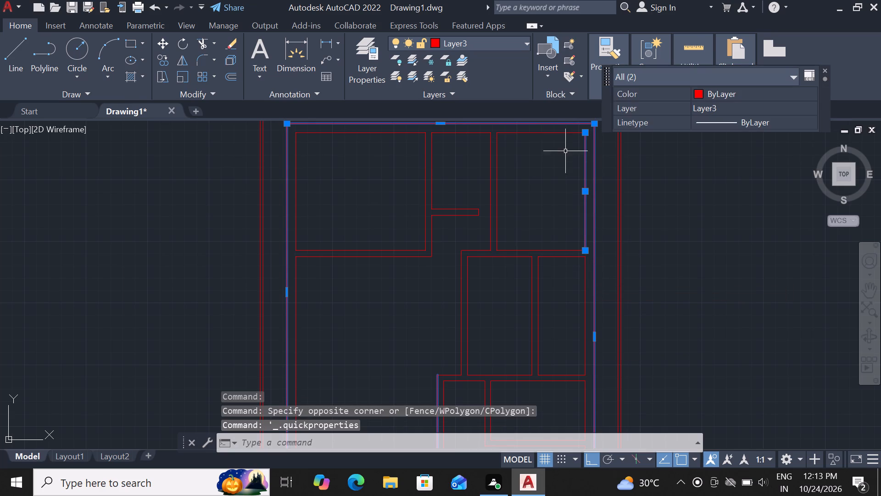
pyautogui.click(568, 134)
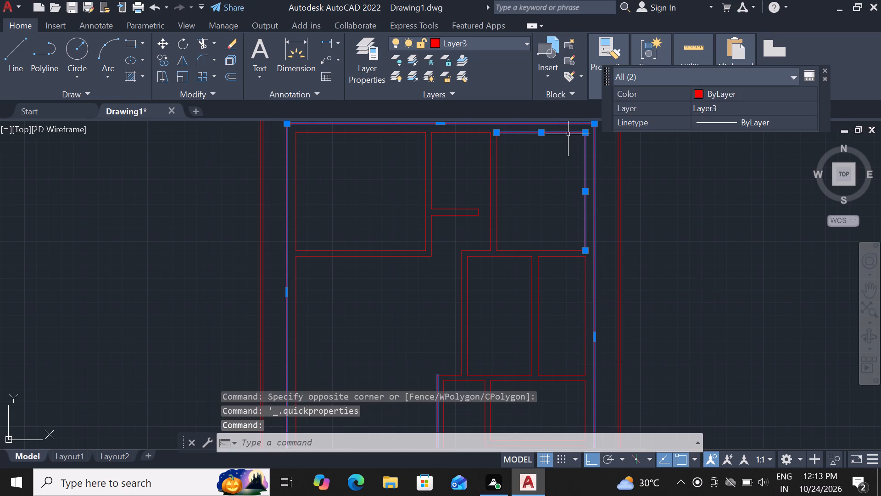
pyautogui.scroll(-1, 785, 178)
pyautogui.scroll(-2, 692, 179)
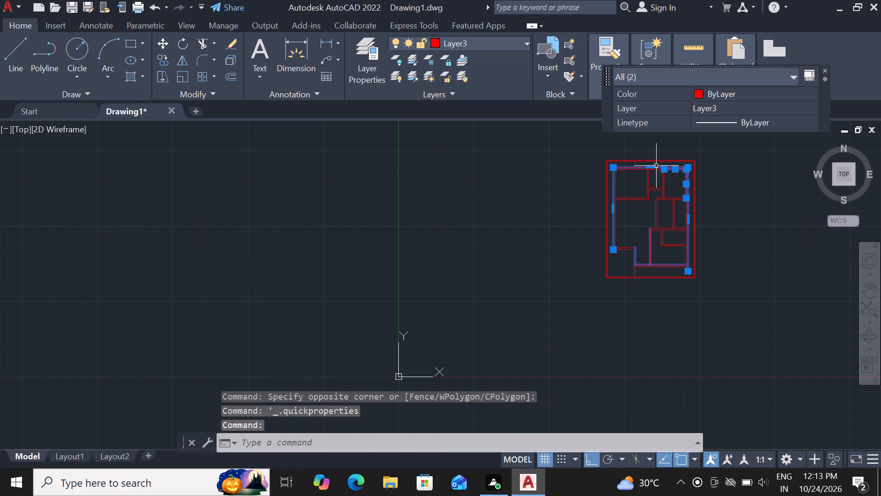
pyautogui.scroll(4, 654, 163)
pyautogui.click(649, 194)
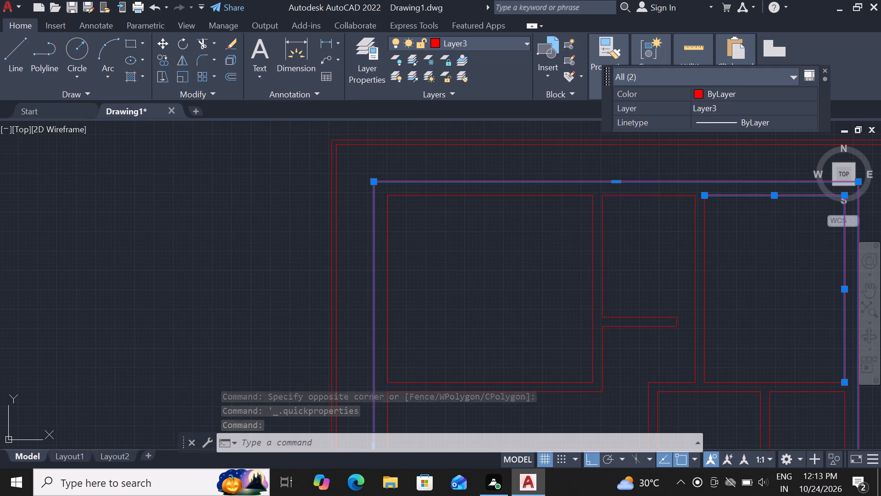
pyautogui.scroll(-3, 718, 189)
pyautogui.scroll(3, 664, 198)
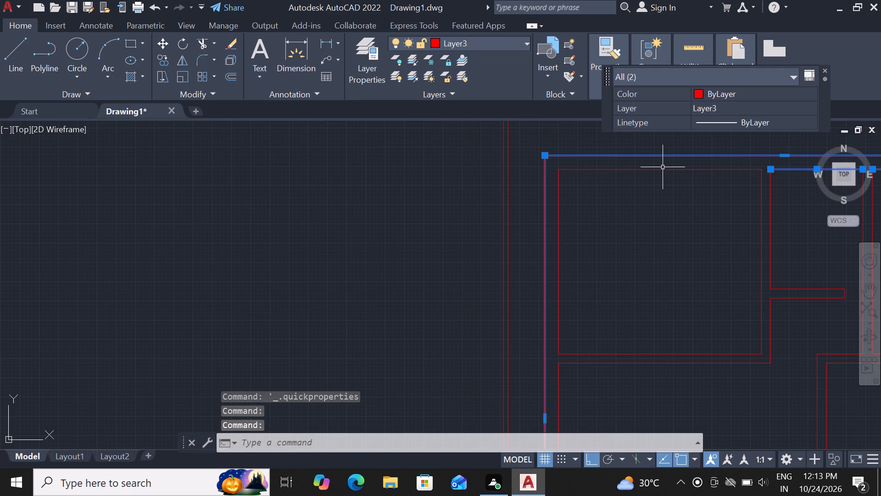
pyautogui.click(663, 167)
pyautogui.click(658, 180)
pyautogui.scroll(-3, 694, 175)
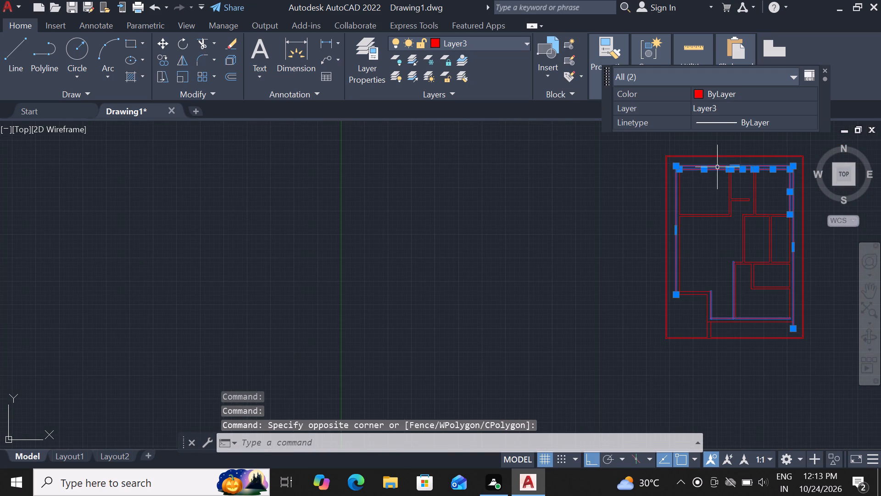
pyautogui.scroll(3, 675, 182)
pyautogui.click(676, 182)
pyautogui.scroll(-3, 697, 179)
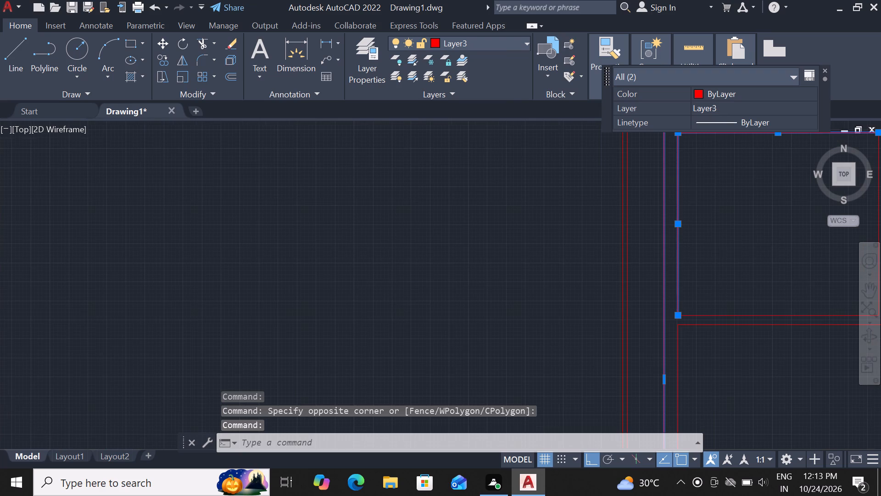
pyautogui.scroll(2, 697, 265)
pyautogui.click(691, 276)
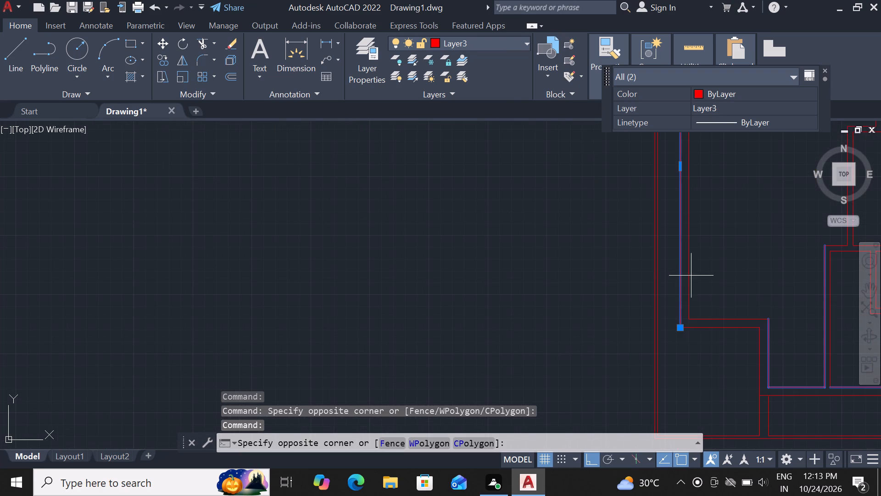
pyautogui.click(708, 327)
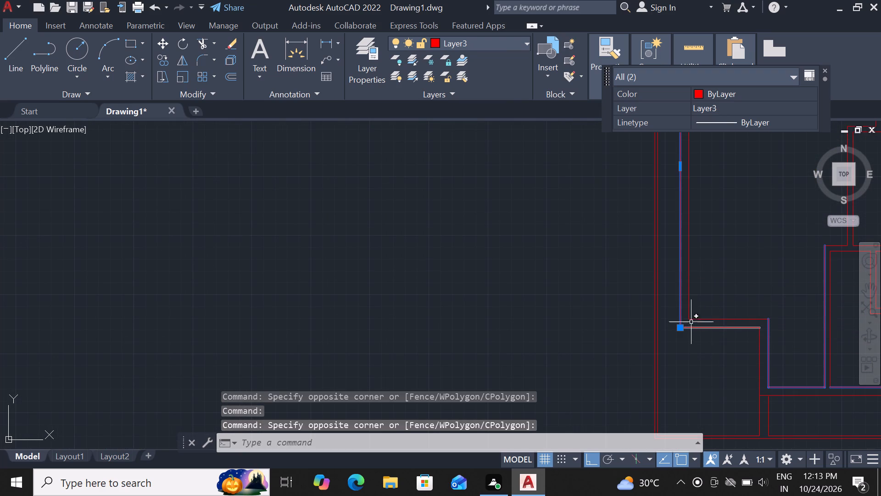
pyautogui.click(690, 320)
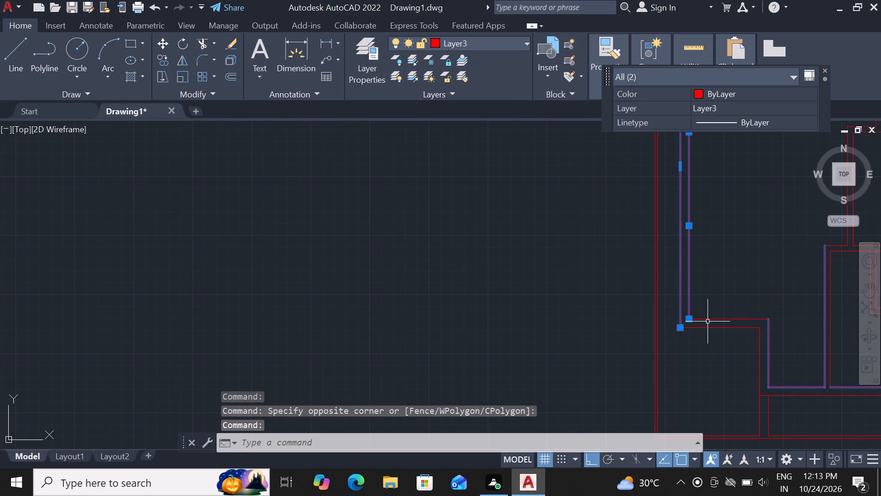
pyautogui.click(719, 320)
pyautogui.click(708, 329)
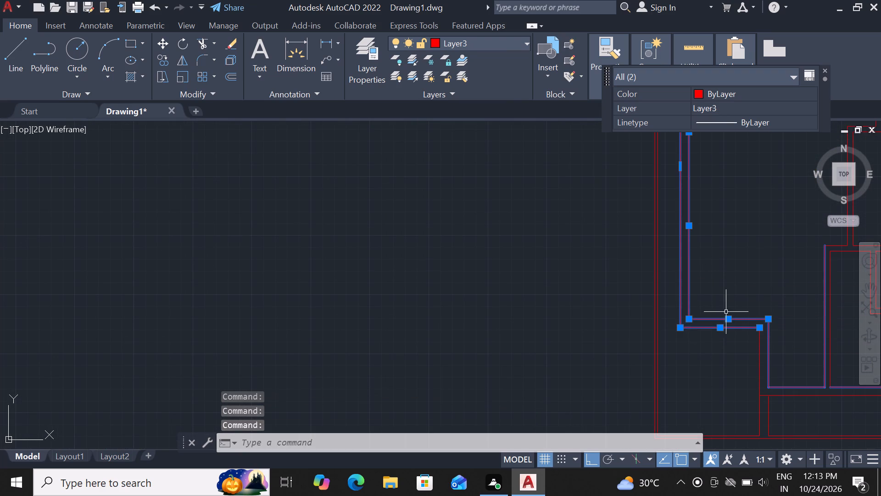
pyautogui.scroll(-2, 726, 308)
pyautogui.scroll(2, 758, 365)
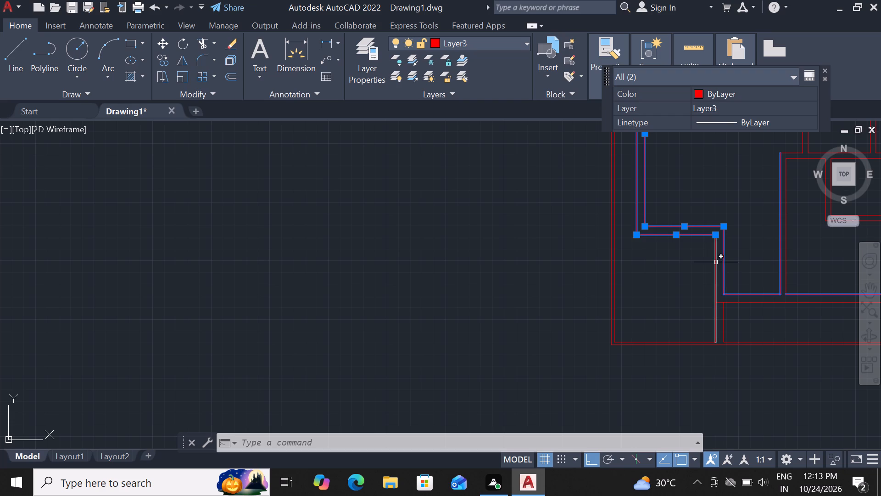
pyautogui.click(716, 262)
pyautogui.click(722, 262)
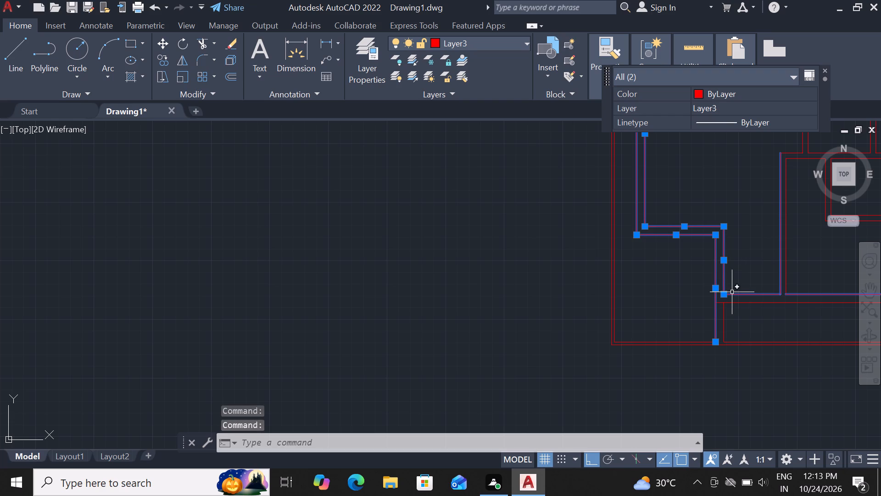
pyautogui.scroll(3, 729, 294)
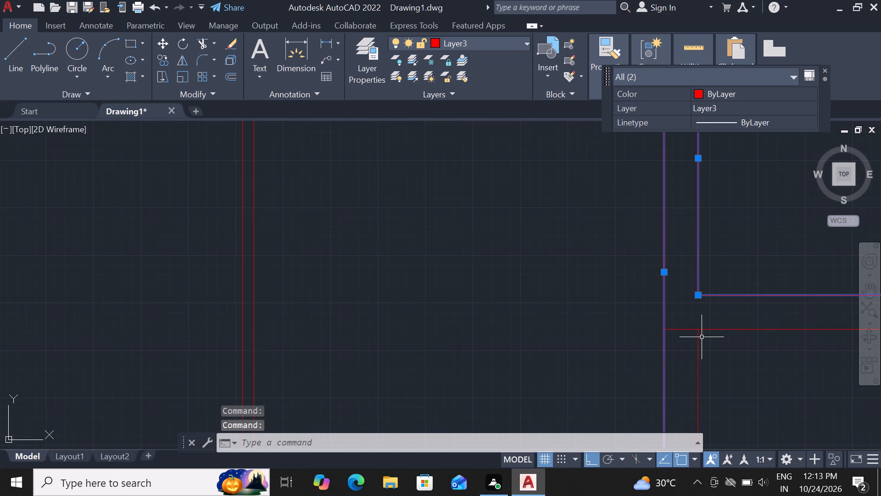
pyautogui.click(696, 339)
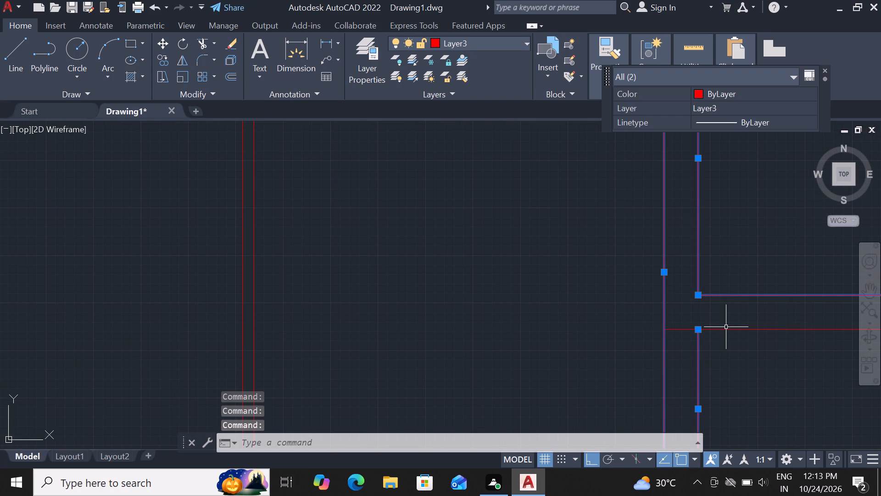
pyautogui.click(725, 330)
pyautogui.scroll(-4, 687, 316)
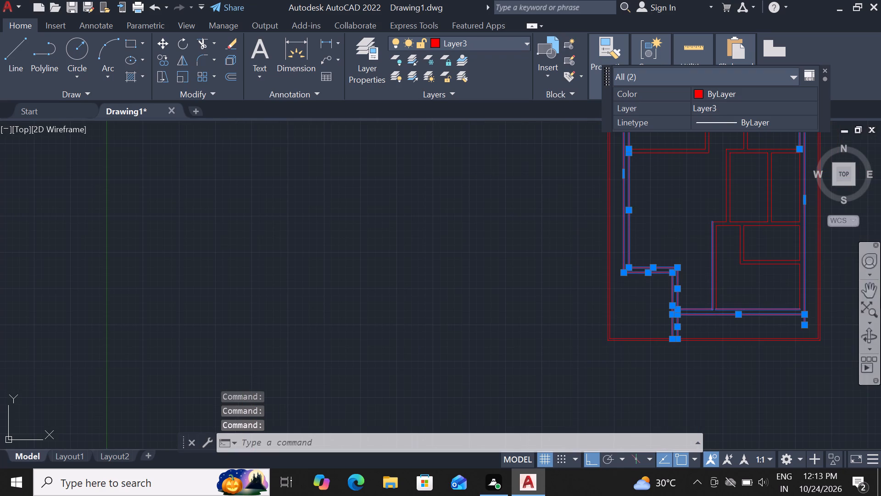
pyautogui.click(800, 289)
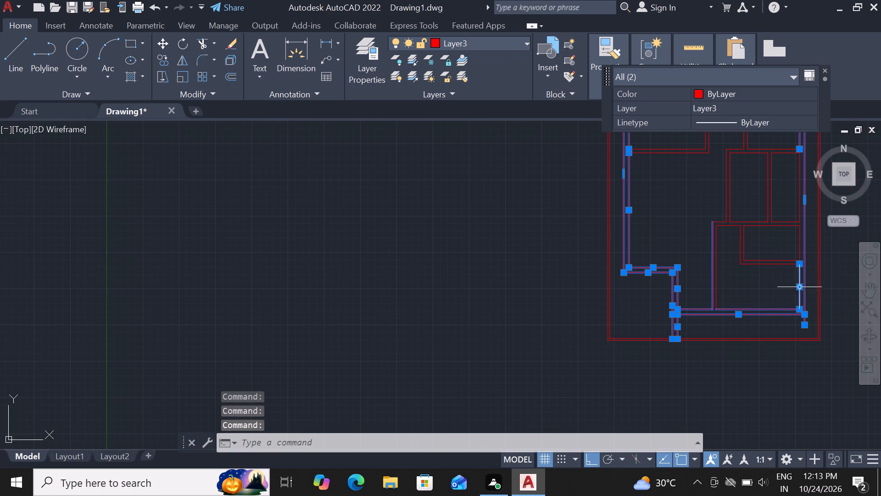
pyautogui.click(798, 254)
pyautogui.scroll(-2, 798, 237)
pyautogui.scroll(2, 801, 219)
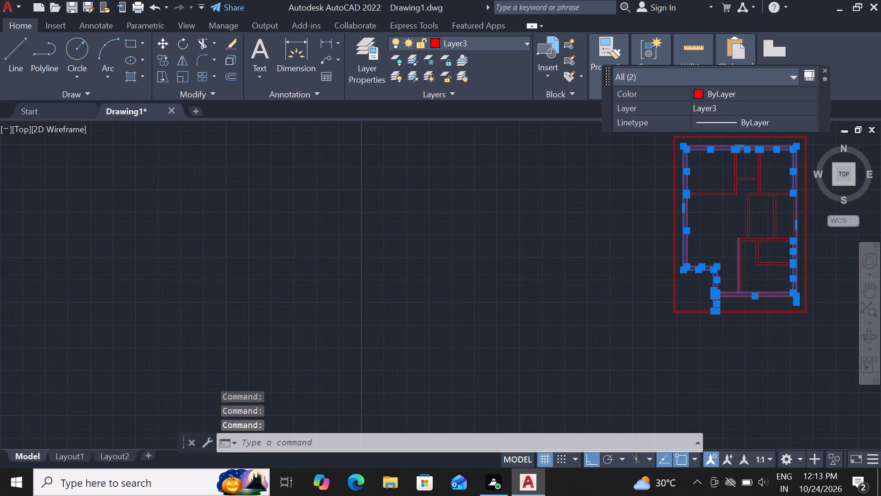
pyautogui.click(786, 219)
pyautogui.scroll(-1, 754, 231)
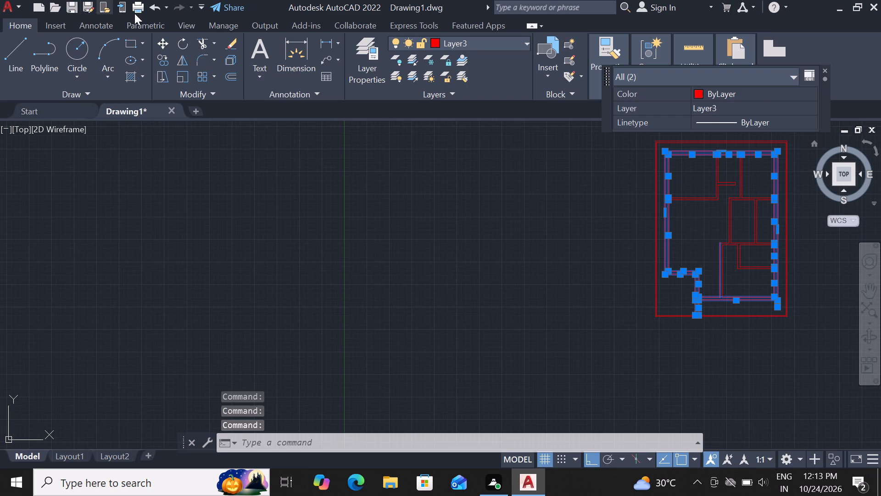
pyautogui.click(530, 42)
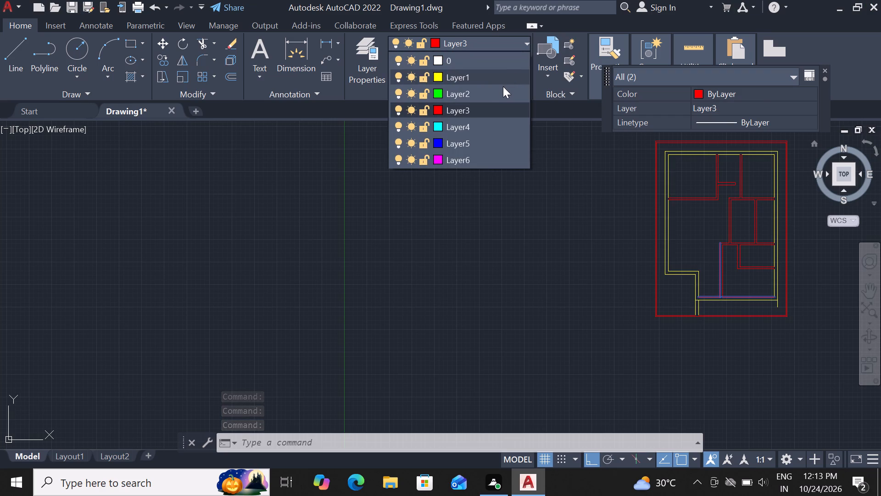
pyautogui.click(493, 91)
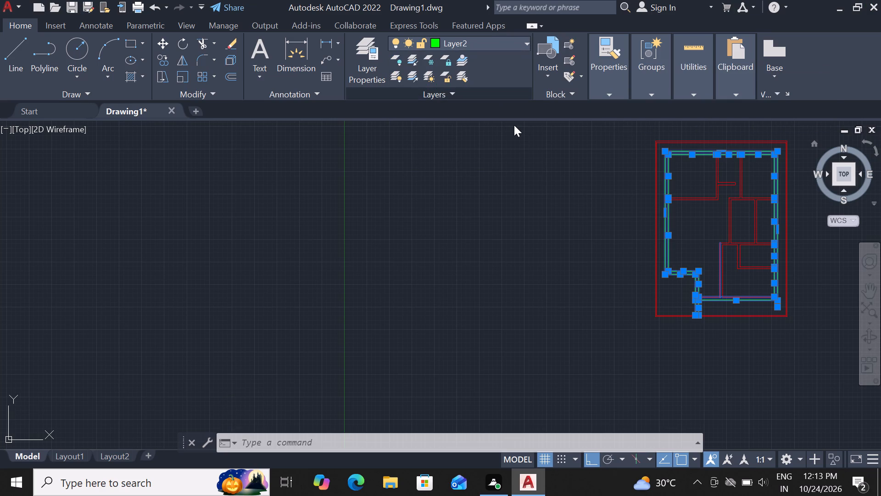
pyautogui.press('Escape')
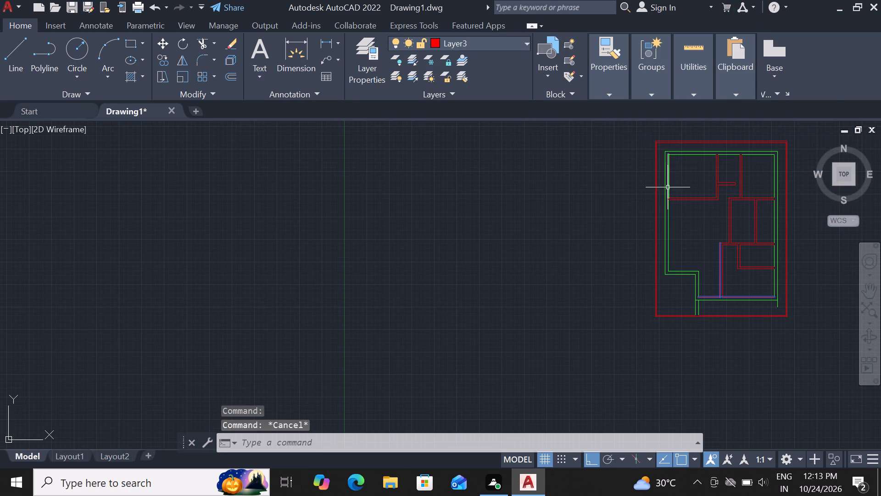
# Assign both lines of the surrounding boundary wall, including all the inner line's bottom segments, to Layer2.
pyautogui.scroll(3, 660, 163)
pyautogui.scroll(-1, 660, 163)
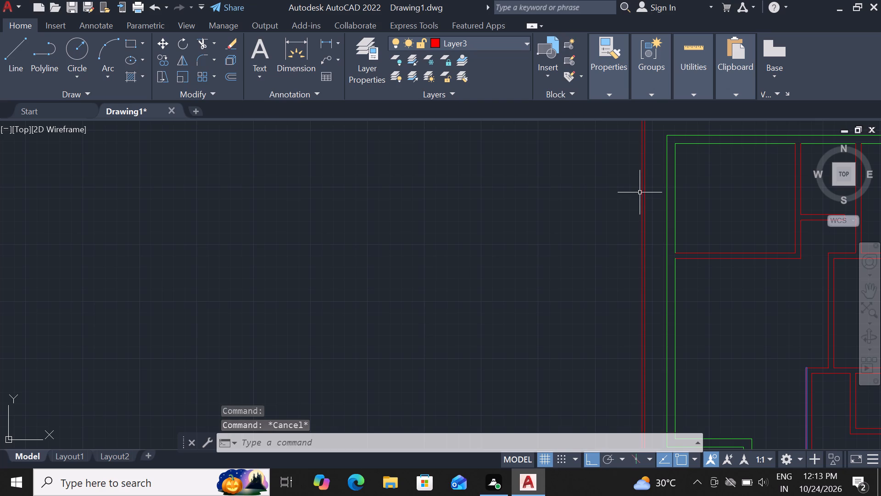
pyautogui.click(641, 181)
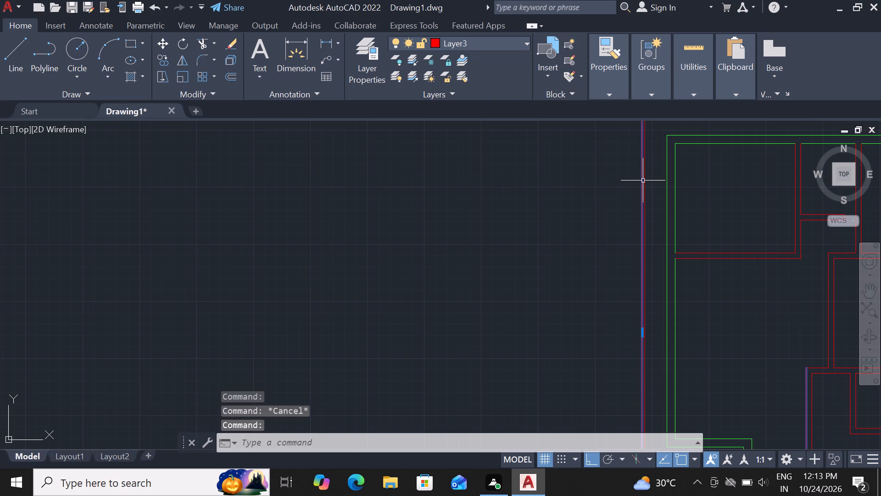
pyautogui.click(644, 175)
pyautogui.scroll(-2, 639, 204)
pyautogui.scroll(2, 643, 170)
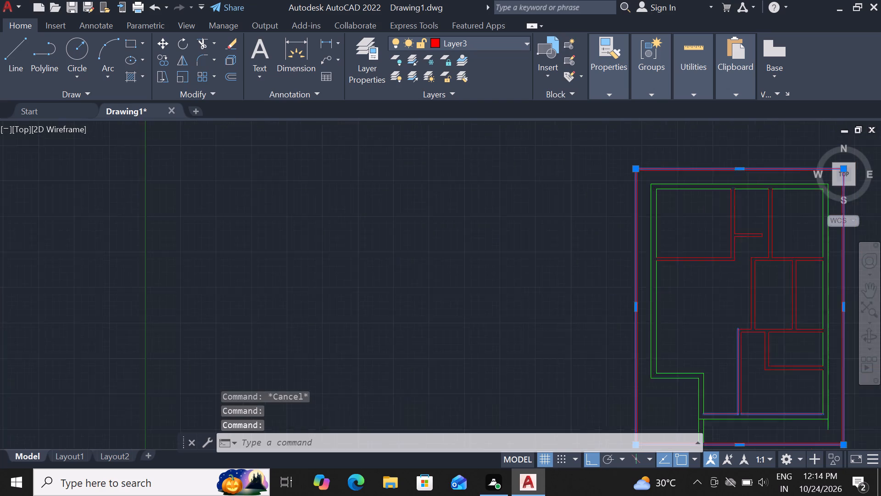
pyautogui.moveTo(649, 163); pyautogui.dragTo(618, 251)
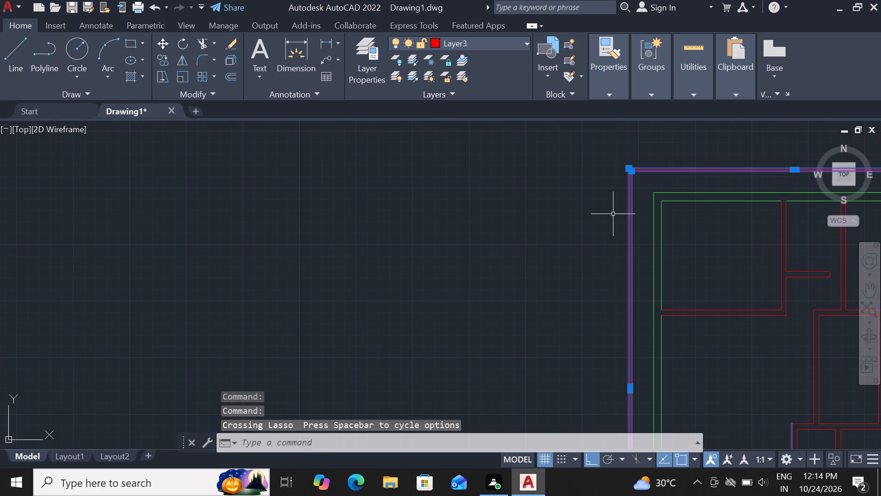
pyautogui.scroll(-2, 614, 194)
pyautogui.scroll(2, 669, 328)
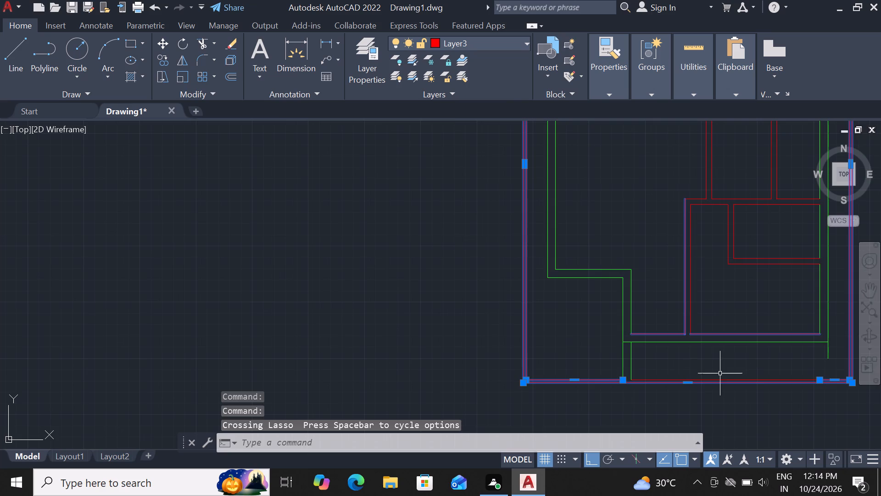
pyautogui.scroll(2, 729, 380)
pyautogui.scroll(-2, 531, 339)
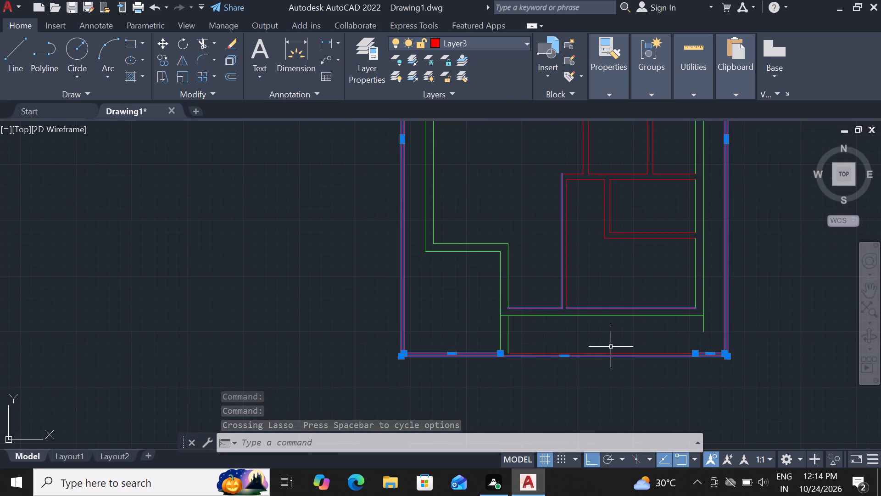
pyautogui.moveTo(598, 367); pyautogui.dragTo(701, 338)
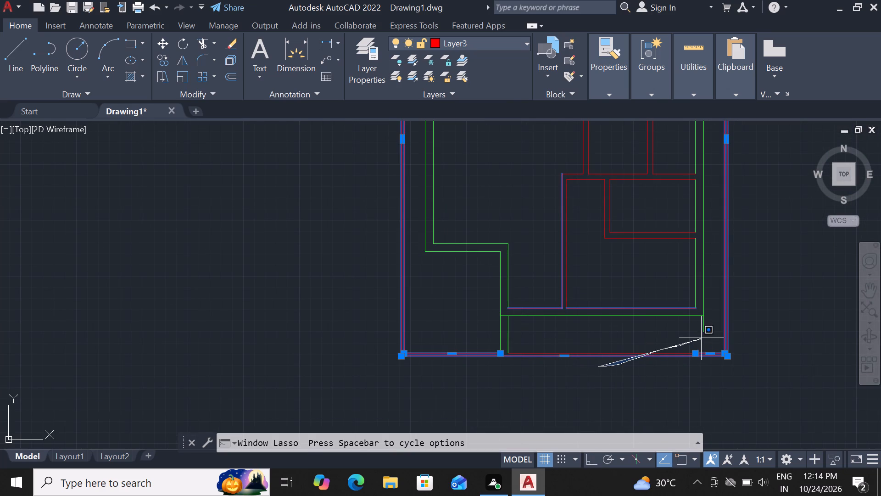
pyautogui.moveTo(701, 338); pyautogui.dragTo(740, 327)
pyautogui.moveTo(632, 370); pyautogui.dragTo(681, 352)
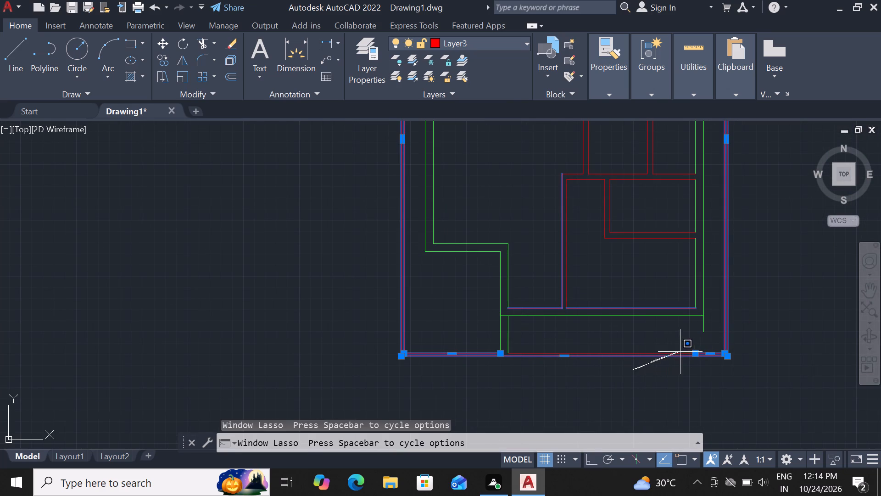
pyautogui.moveTo(681, 352); pyautogui.dragTo(708, 345)
pyautogui.click(656, 352)
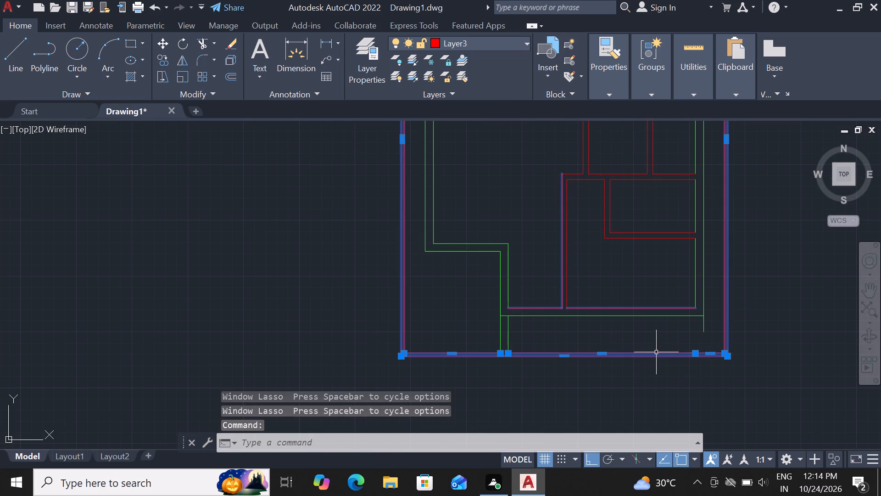
pyautogui.scroll(1, 742, 320)
pyautogui.scroll(-1, 742, 320)
pyautogui.scroll(-2, 713, 355)
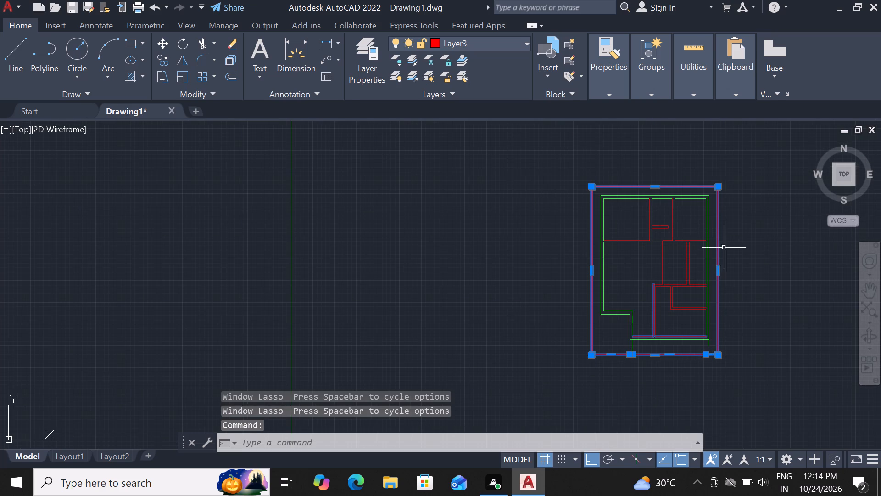
pyautogui.scroll(3, 744, 194)
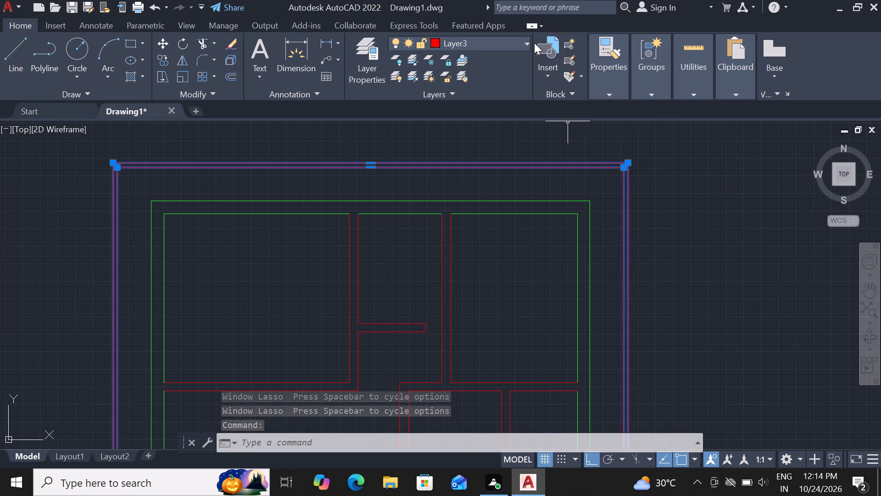
pyautogui.click(525, 44)
pyautogui.click(509, 88)
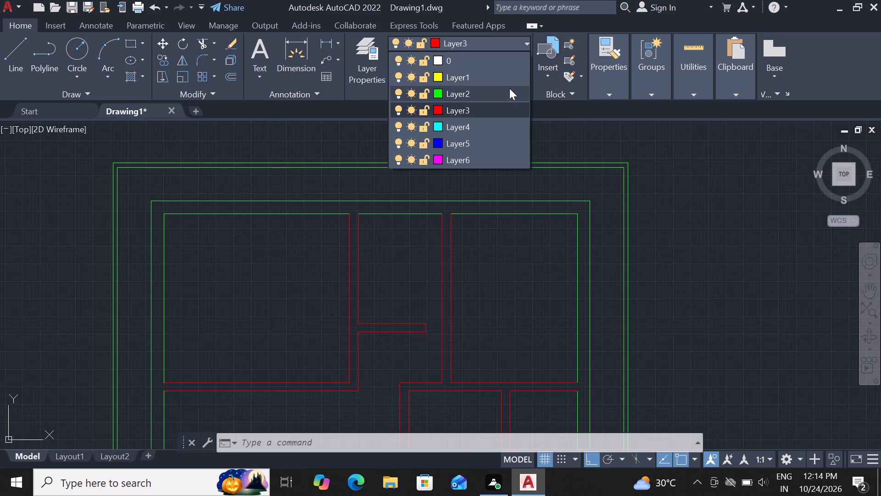
# Assign the remaining red inner-line segment of the bottom boundary wall, beside the lower-left stub, to Layer2.
pyautogui.press('Escape')
pyautogui.scroll(-5, 658, 267)
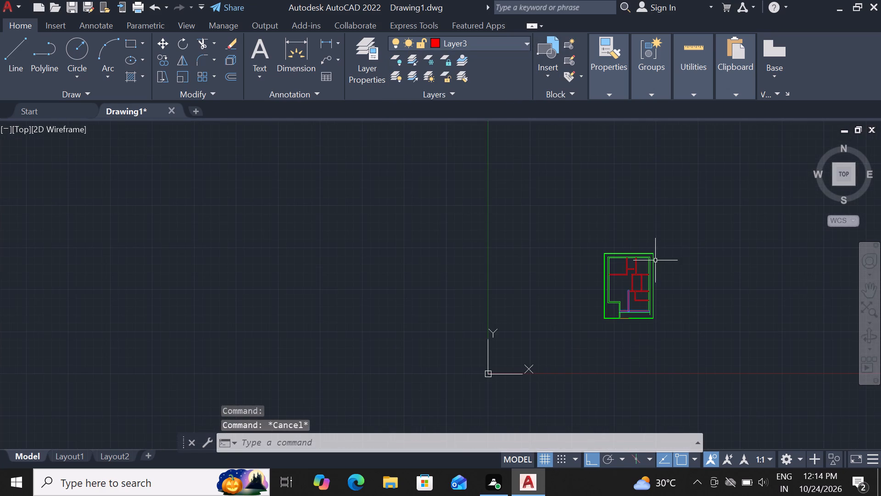
pyautogui.scroll(2, 622, 336)
pyautogui.scroll(3, 608, 262)
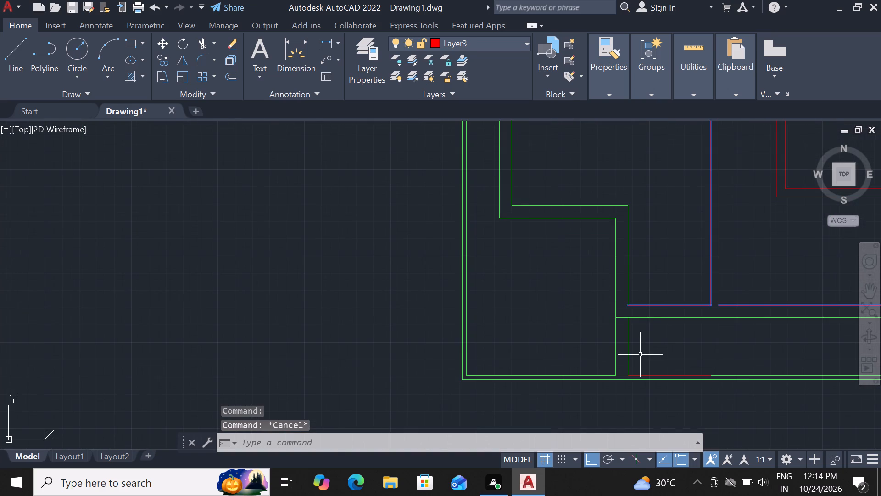
pyautogui.click(646, 374)
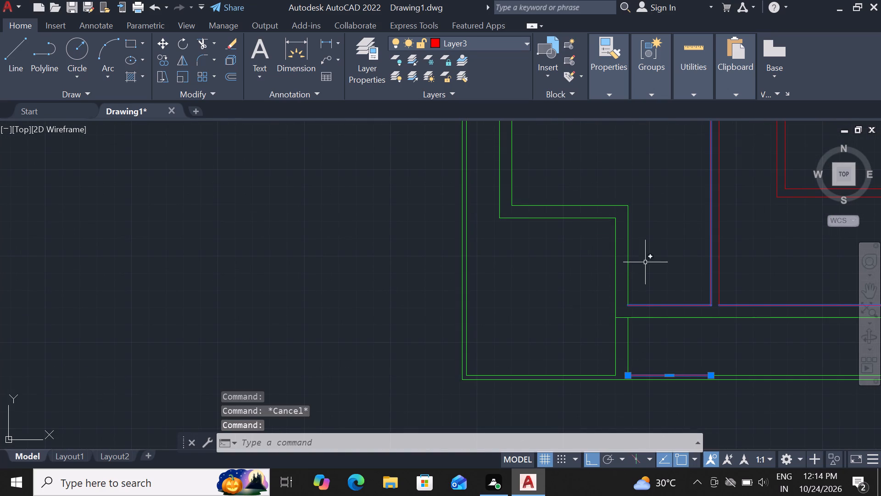
pyautogui.click(518, 45)
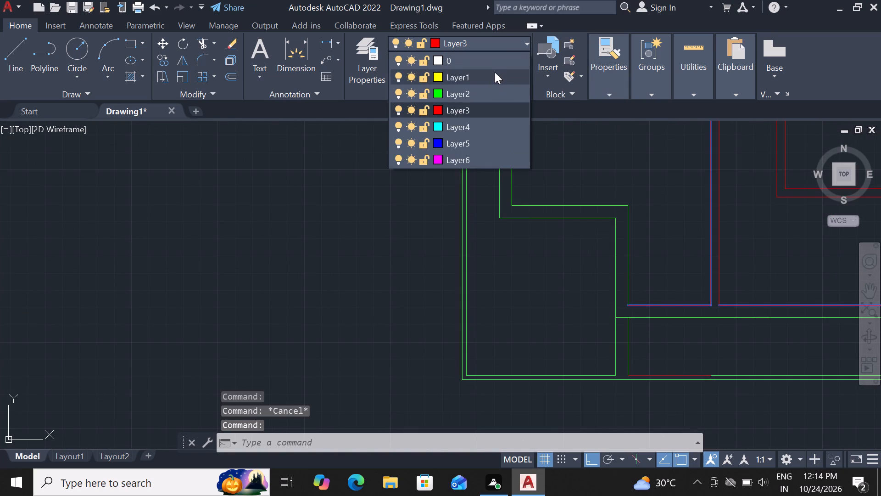
pyautogui.click(484, 94)
pyautogui.press('Escape')
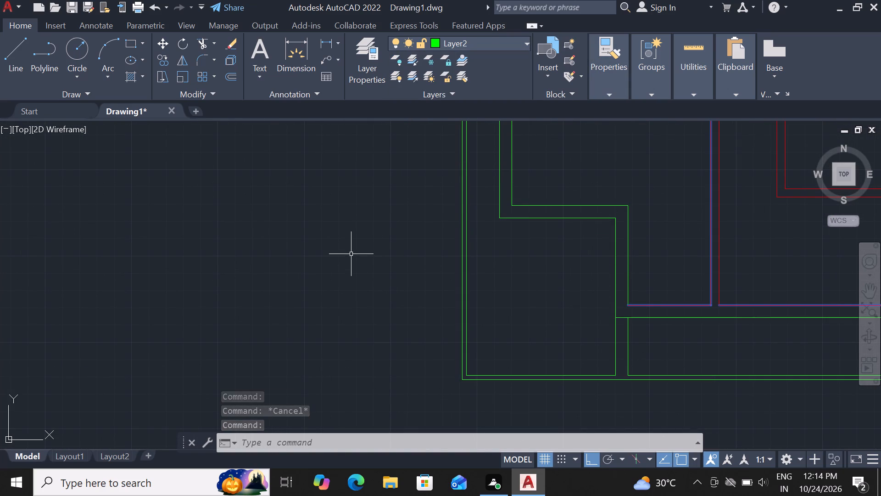
# Trim the short piece of the house's bottom outer wall line crossing between the stub's two lines at the lower-left step.
pyautogui.write('tr')
pyautogui.press('space')
pyautogui.press('space')
pyautogui.scroll(1, 609, 316)
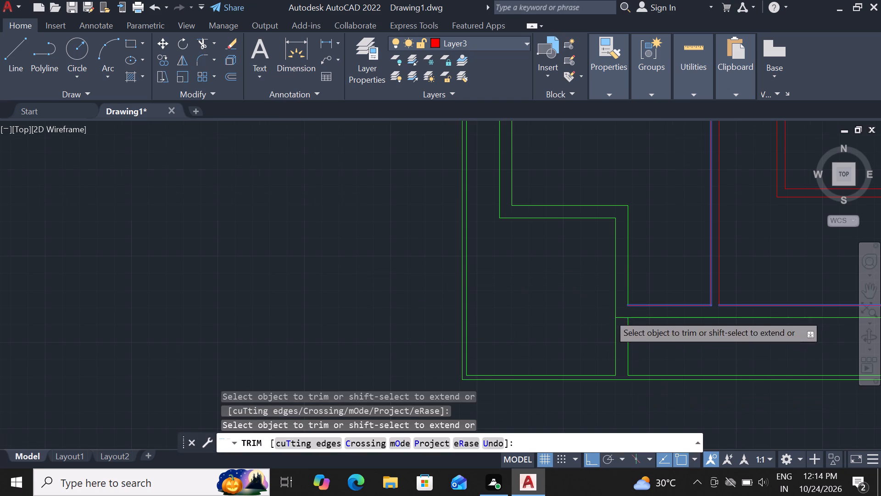
pyautogui.scroll(2, 609, 321)
pyautogui.click(648, 322)
pyautogui.click(637, 266)
pyautogui.scroll(-2, 650, 273)
pyautogui.press('Escape')
pyautogui.scroll(-3, 621, 267)
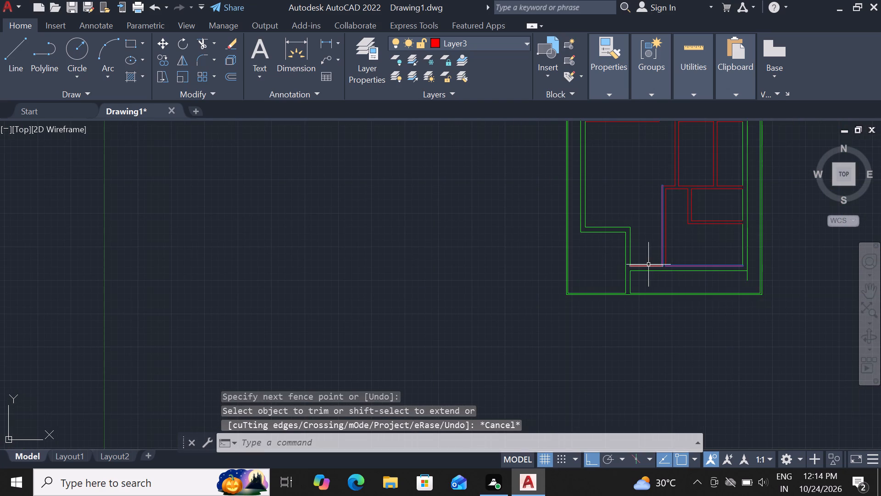
# Trim the overhanging end of the right outer wall line below the house's bottom-right corner.
pyautogui.scroll(1, 753, 218)
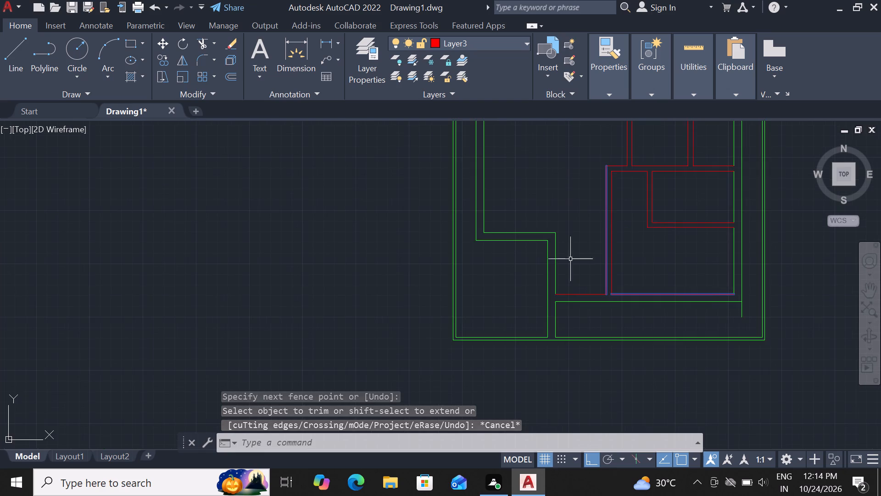
pyautogui.scroll(2, 668, 309)
pyautogui.scroll(-2, 671, 281)
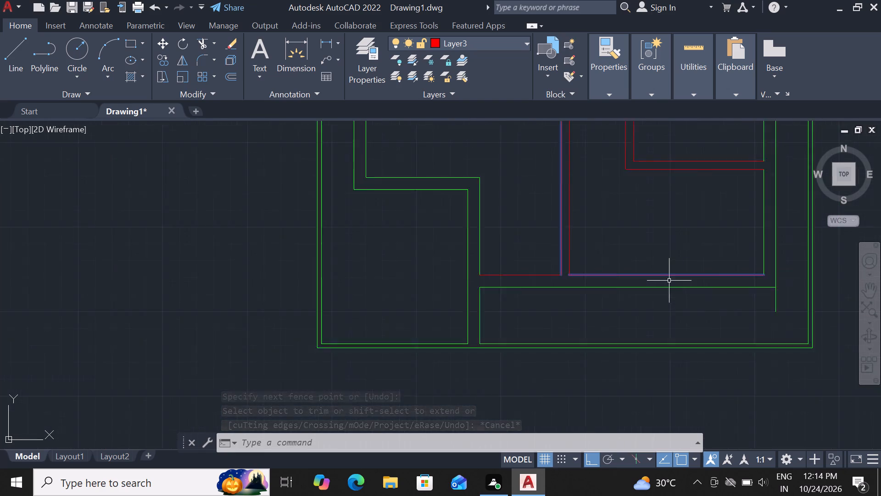
pyautogui.write('tr')
pyautogui.press('space')
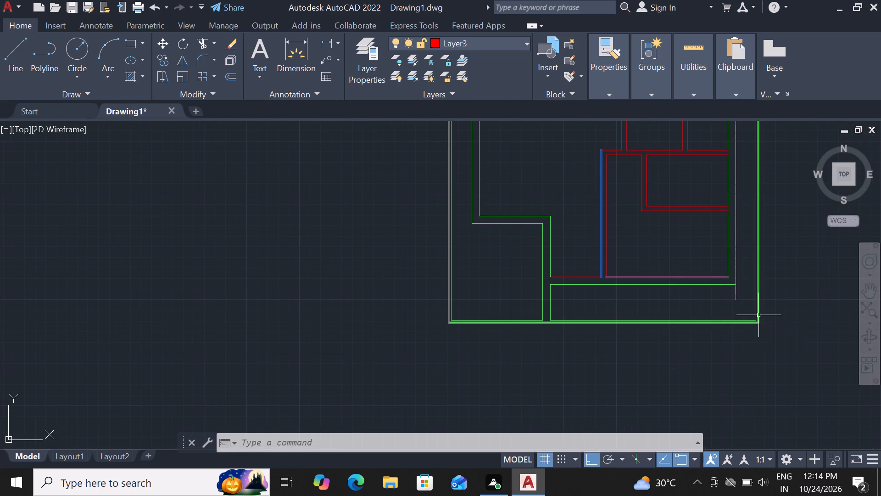
pyautogui.press('space')
pyautogui.click(738, 293)
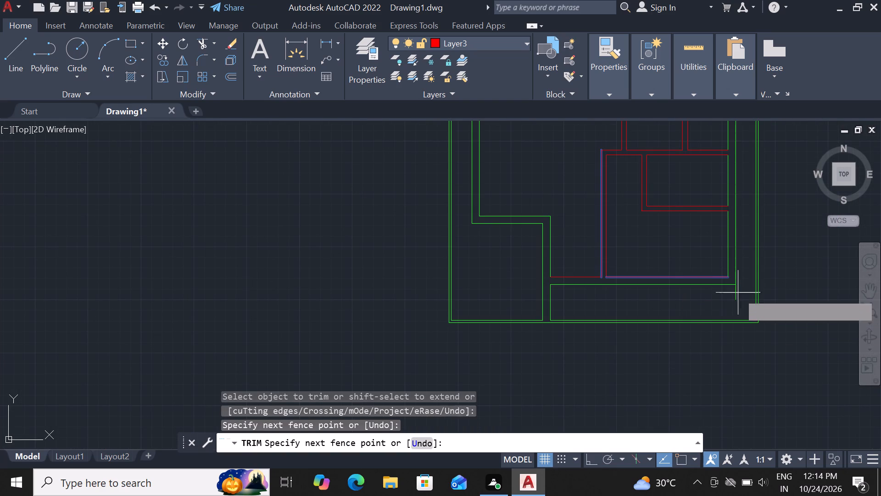
pyautogui.click(707, 293)
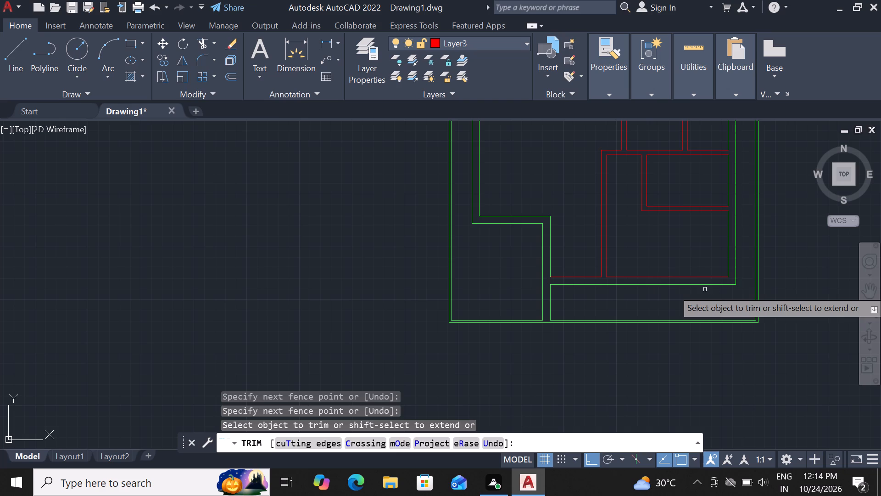
pyautogui.press('Escape')
# Assign both inner-line segments of the house's bottom wall, on either side of the vertical partition, to Layer2.
pyautogui.scroll(1, 627, 271)
pyautogui.click(625, 281)
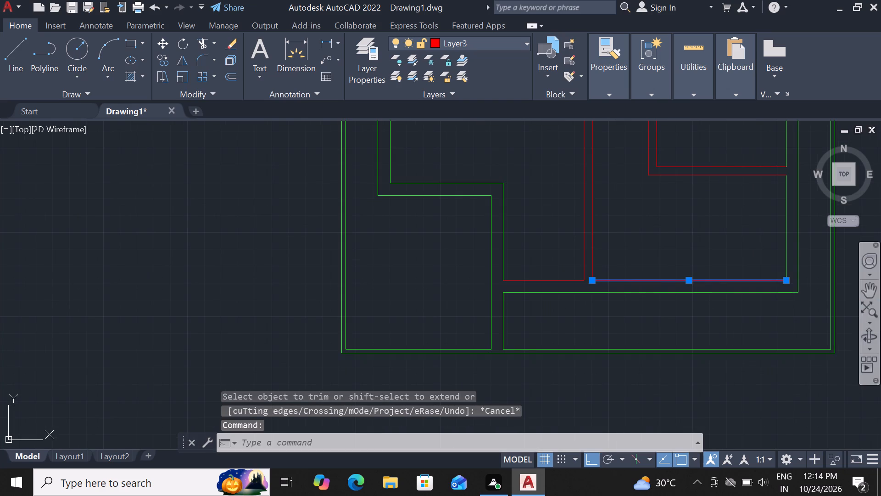
pyautogui.click(552, 279)
pyautogui.scroll(-3, 613, 274)
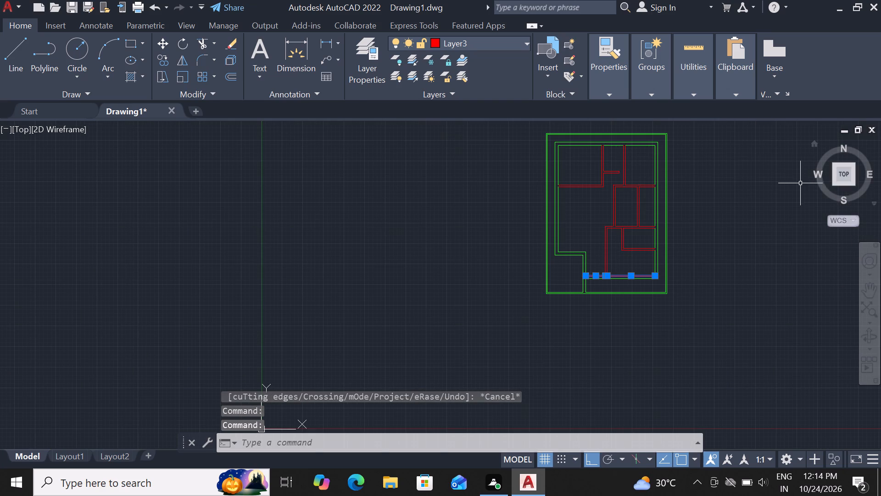
pyautogui.click(526, 45)
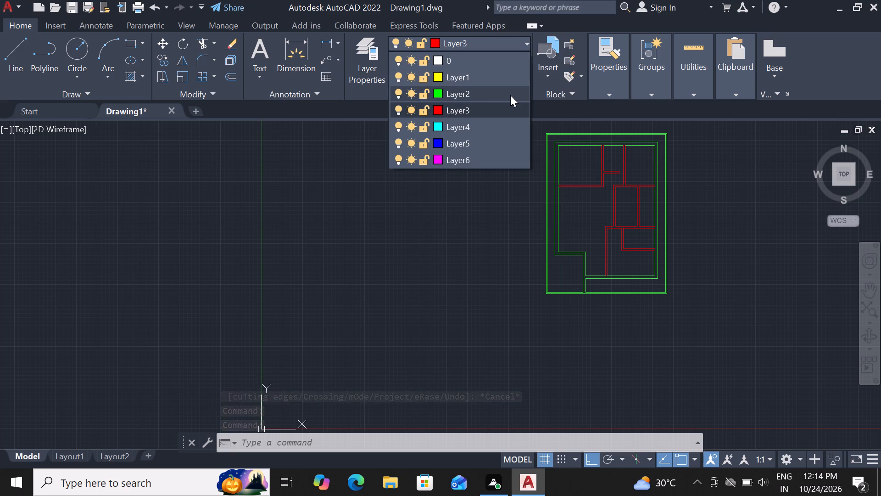
pyautogui.click(510, 95)
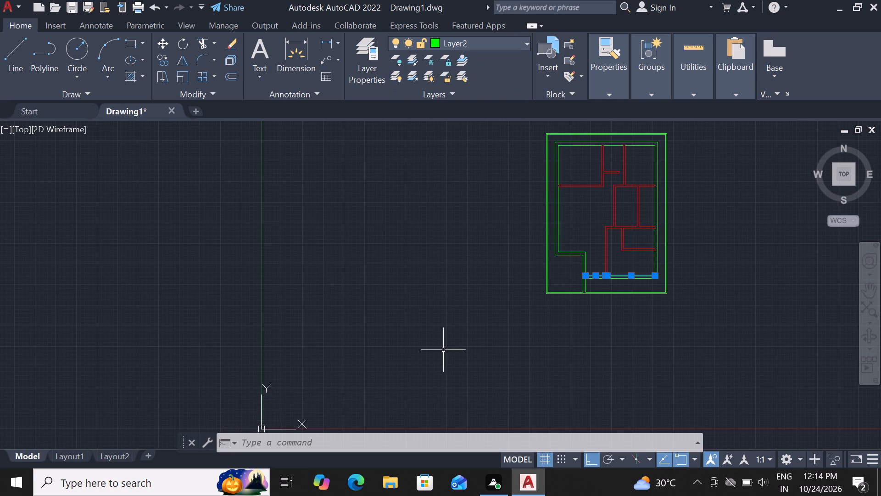
pyautogui.press('Escape')
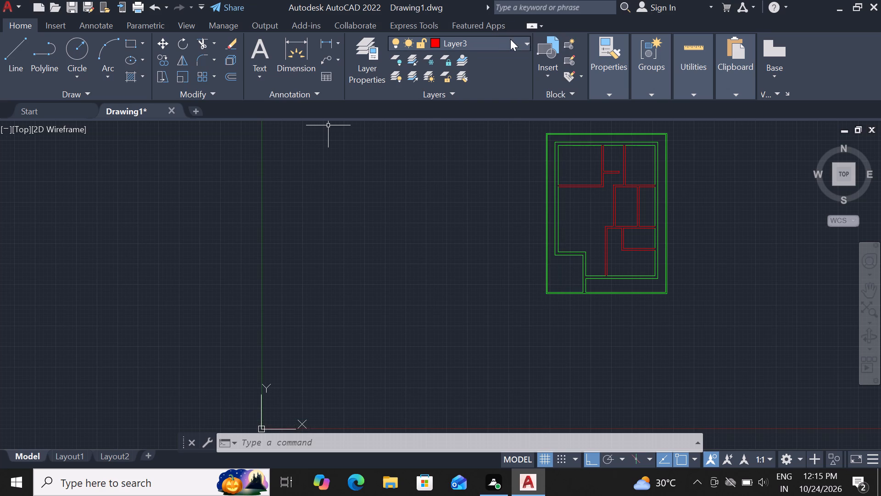
# Make Layer4 the current layer.
pyautogui.click(529, 43)
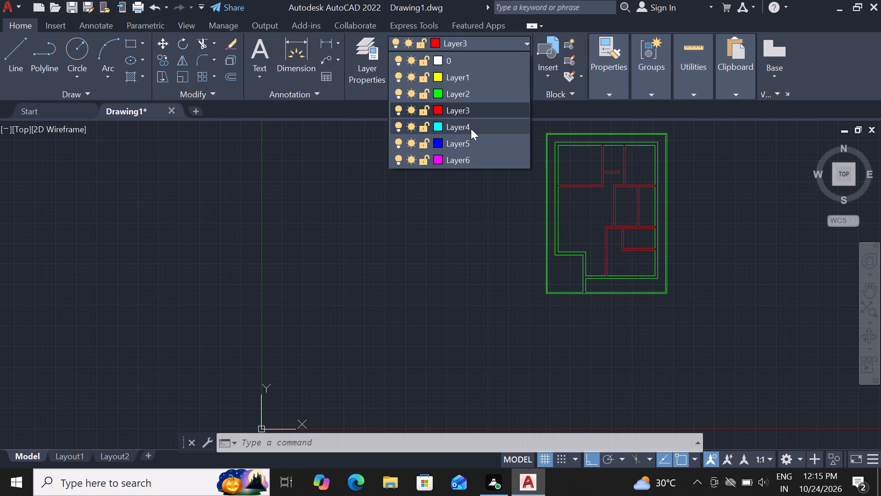
pyautogui.click(471, 128)
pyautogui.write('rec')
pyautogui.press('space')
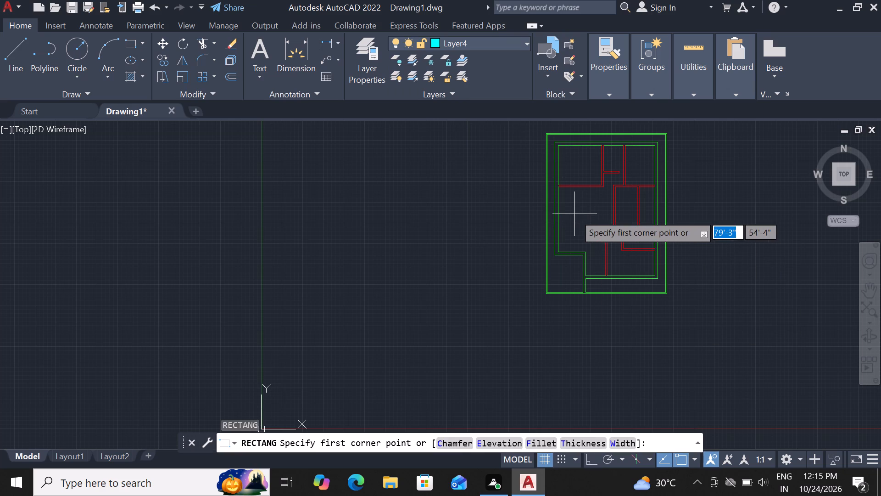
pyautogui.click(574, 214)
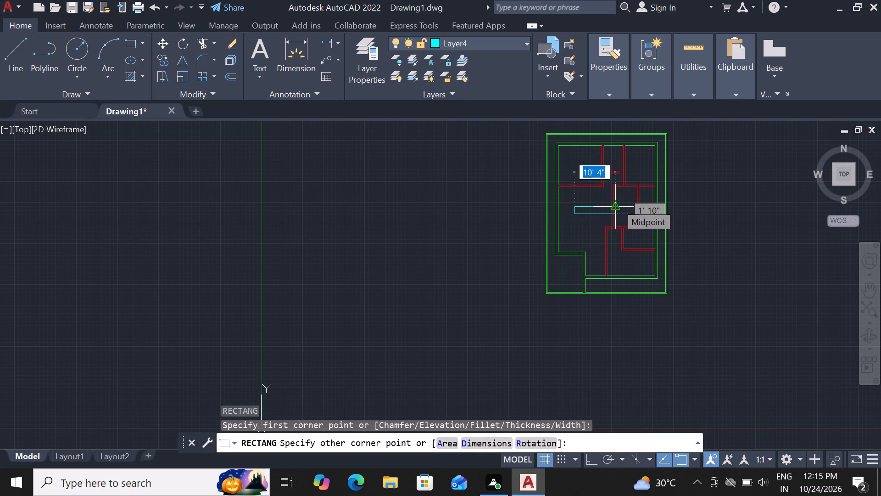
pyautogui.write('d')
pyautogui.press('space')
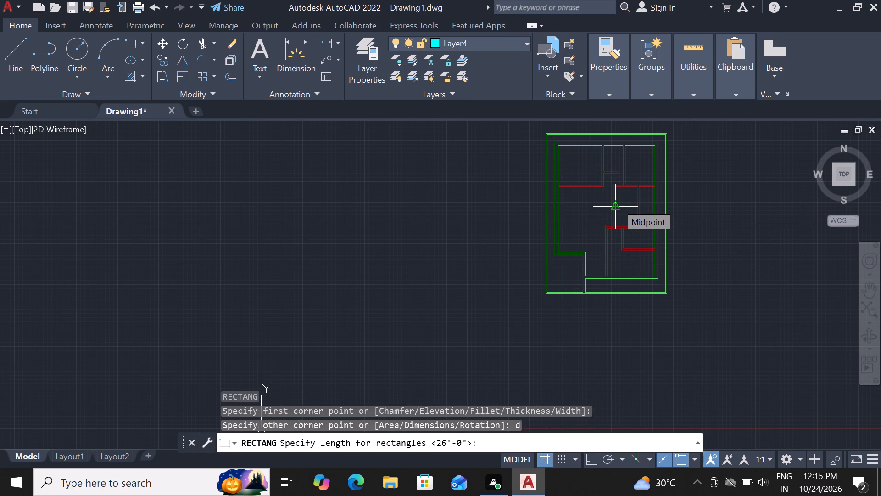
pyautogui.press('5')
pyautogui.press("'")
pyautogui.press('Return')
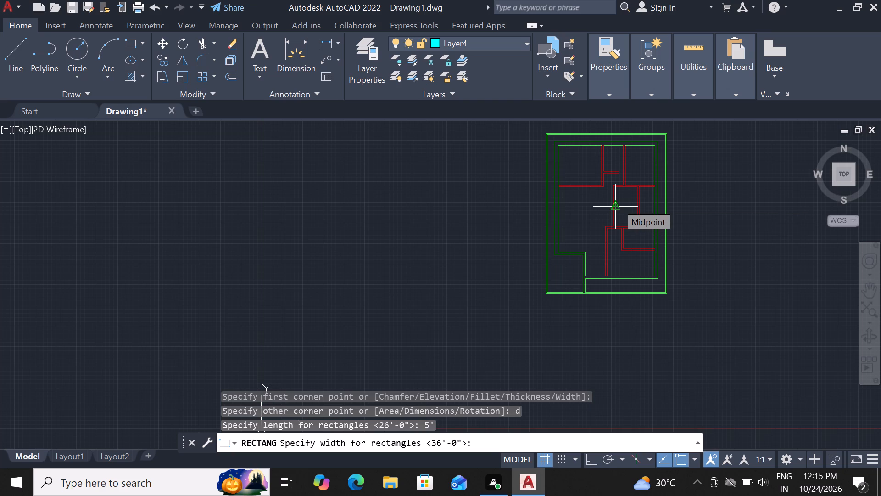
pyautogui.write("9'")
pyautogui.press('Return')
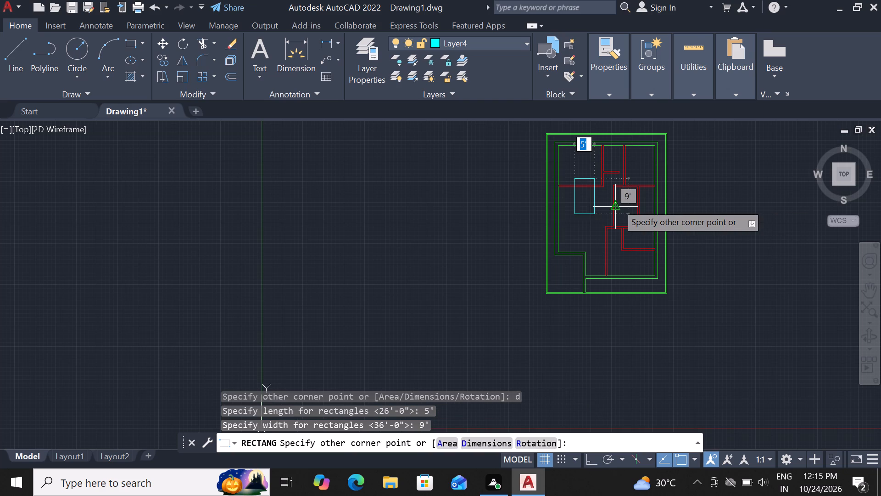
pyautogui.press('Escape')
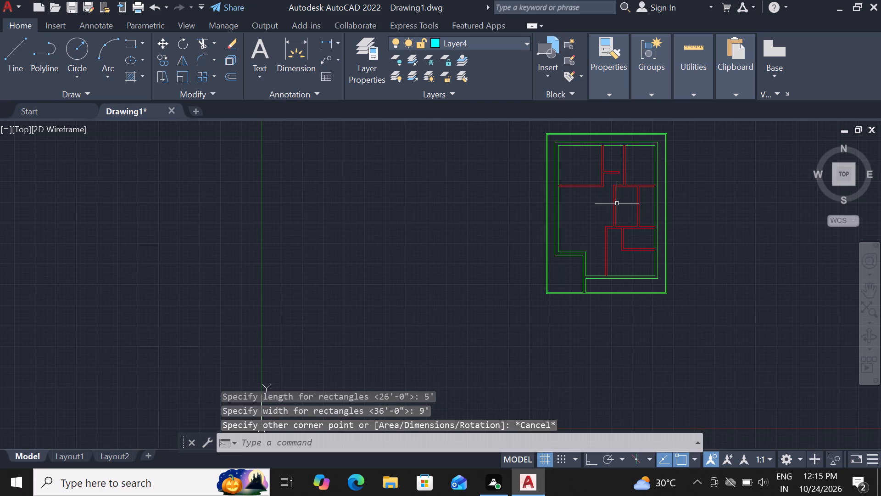
# Draw a rectangle 9" long and 5' wide on Layer4 in the open left-hand room, near its left wall.
pyautogui.write('rec')
pyautogui.press('space')
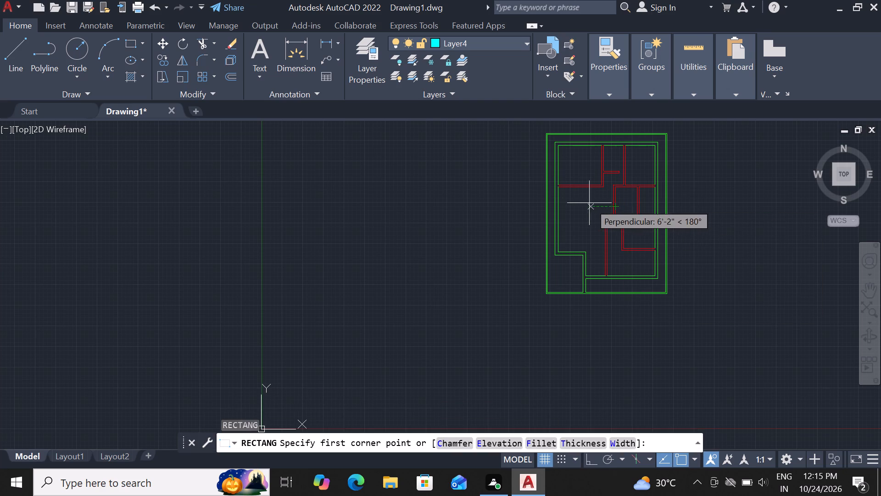
pyautogui.click(565, 219)
pyautogui.write('d')
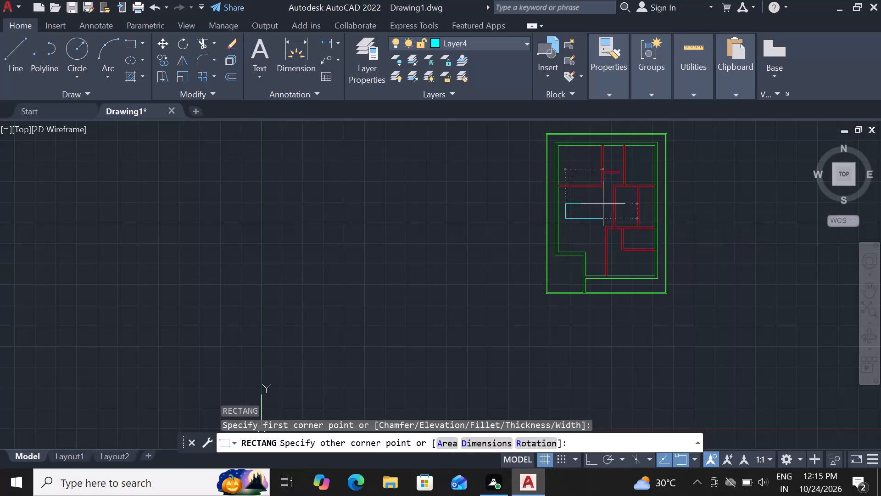
pyautogui.press('space')
pyautogui.press('9')
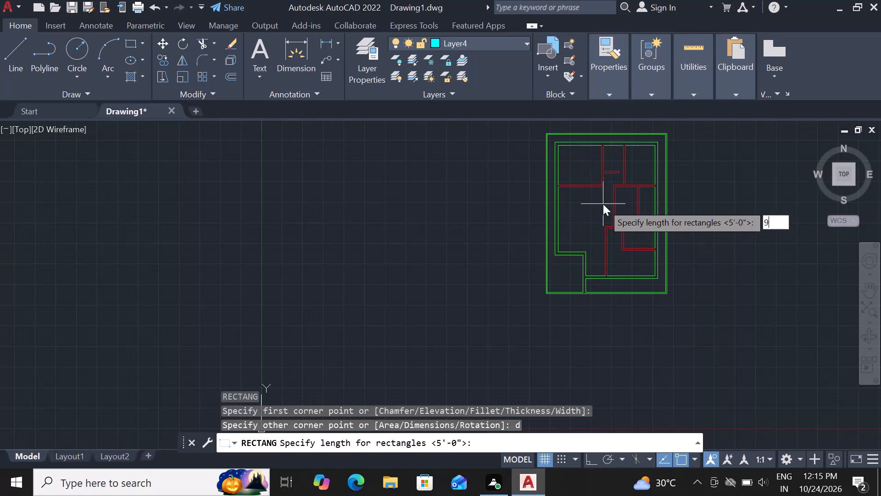
pyautogui.hotkey('shift', '"')
pyautogui.press('Return')
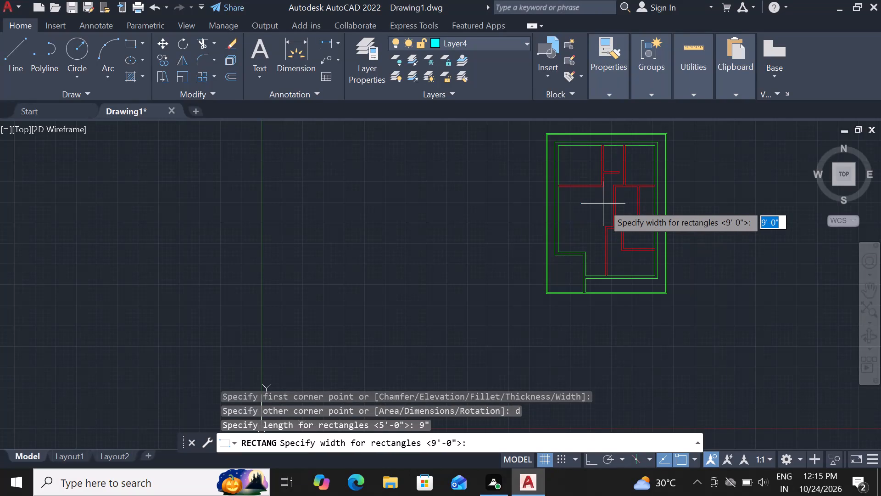
pyautogui.write("5'")
pyautogui.press('Return')
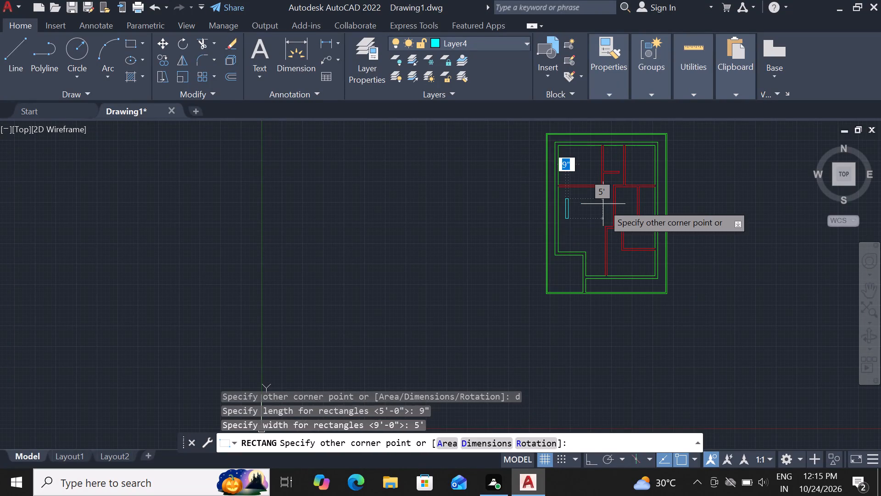
pyautogui.click(603, 204)
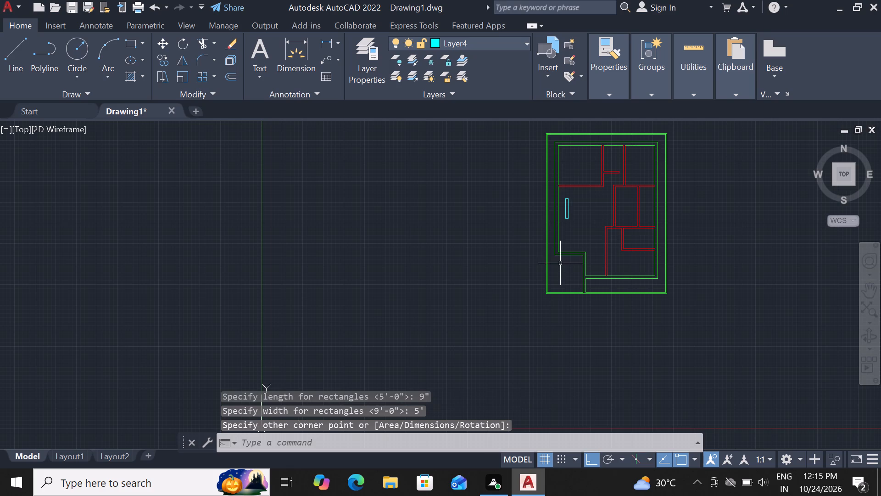
# Draw a rectangle 9" long and 3' wide in the open left-hand room, below and right of the 5' rectangle.
pyautogui.press('r')
pyautogui.write('ec')
pyautogui.press('space')
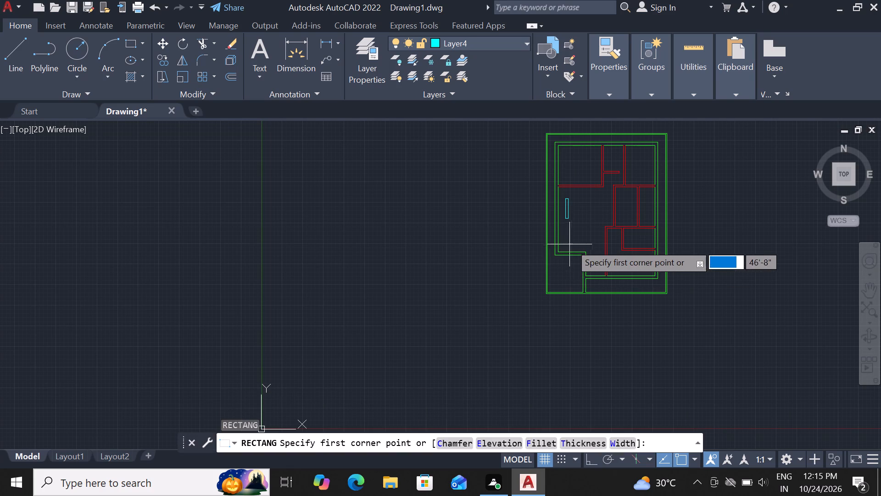
pyautogui.click(575, 237)
pyautogui.press('d')
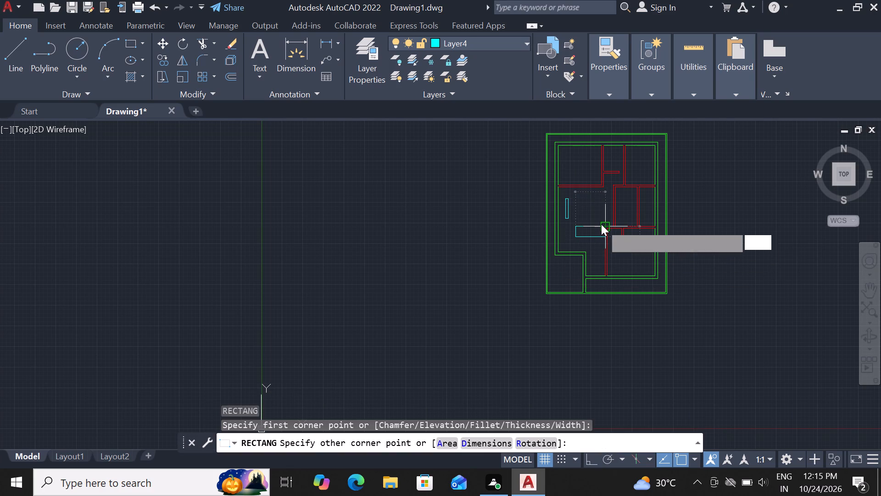
pyautogui.press('space')
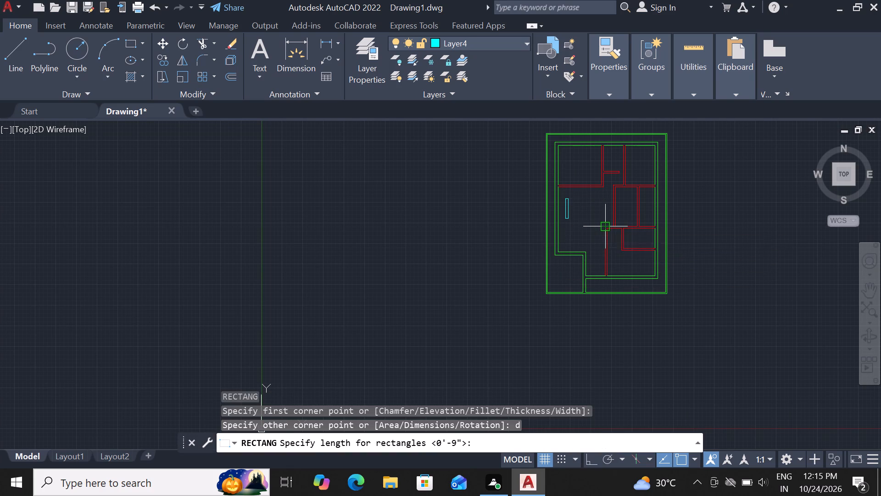
pyautogui.write("9'")
pyautogui.press('BackSpace')
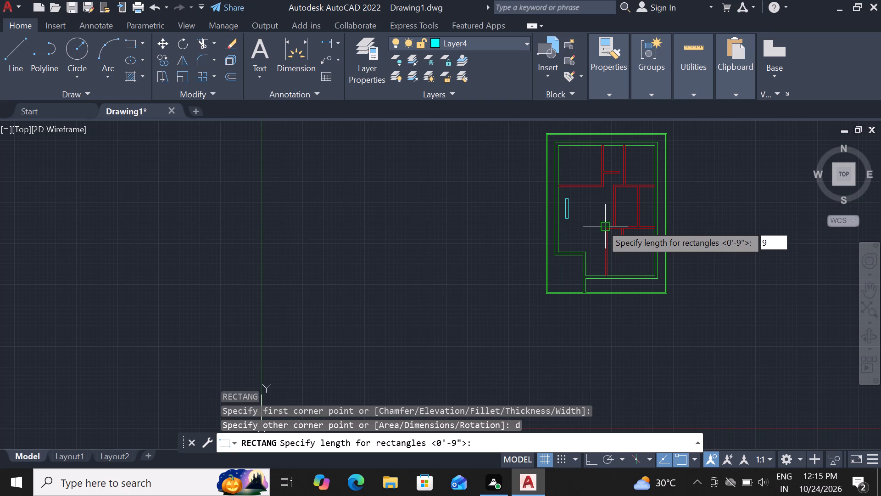
pyautogui.hotkey('shift', '"')
pyautogui.press('Return')
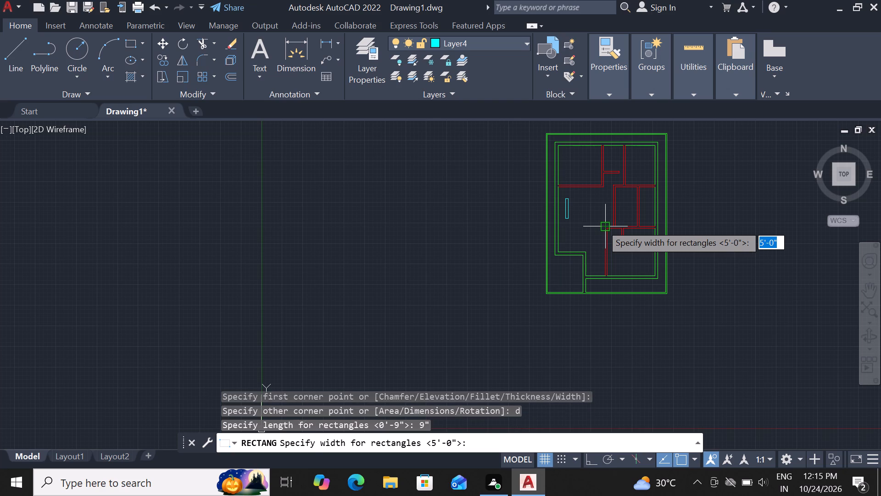
pyautogui.press('3')
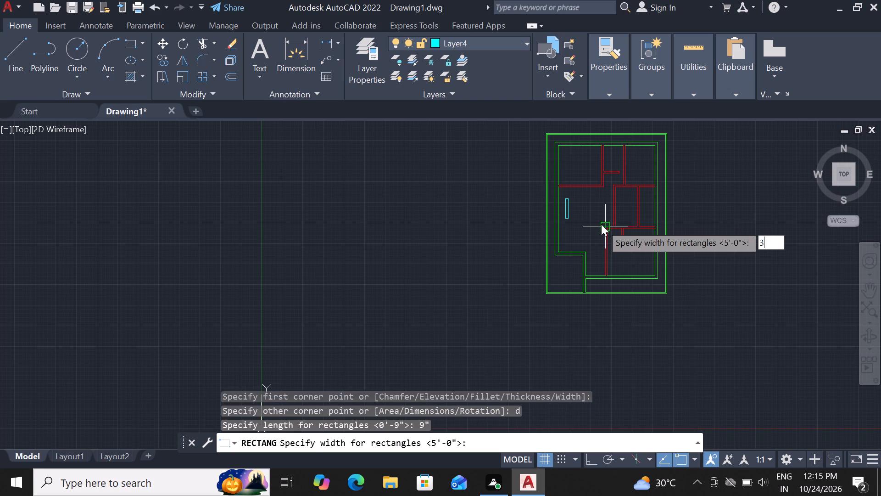
pyautogui.press("'")
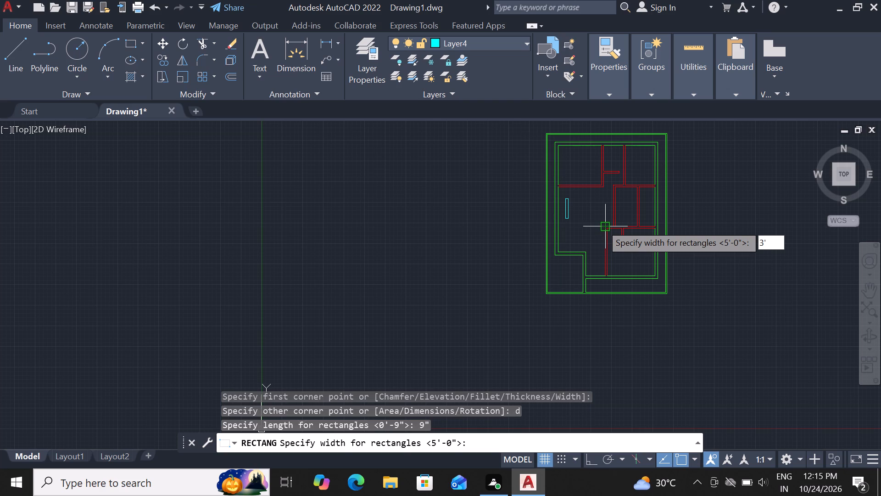
pyautogui.press('Return')
pyautogui.click(601, 224)
# Explode the 3' and 5' rectangles in the left-hand room into separate lines.
pyautogui.scroll(3, 570, 231)
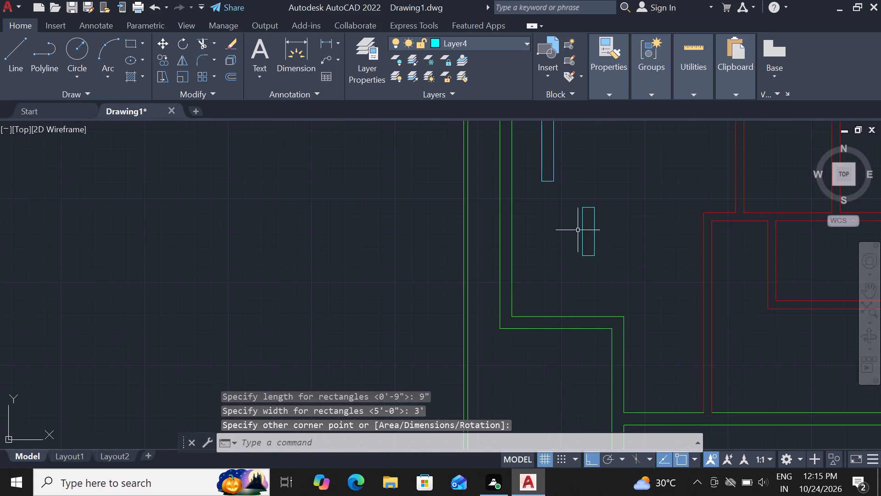
pyautogui.click(585, 229)
pyautogui.click(574, 234)
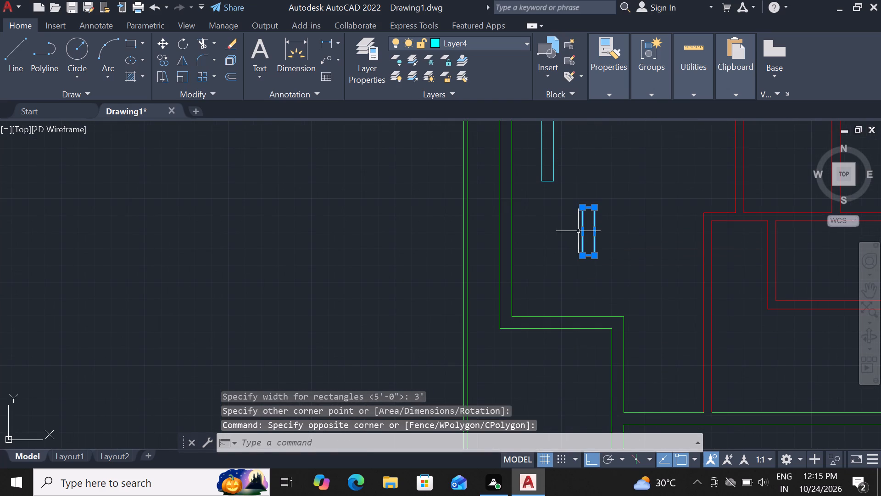
pyautogui.write('x')
pyautogui.press('space')
pyautogui.press('space')
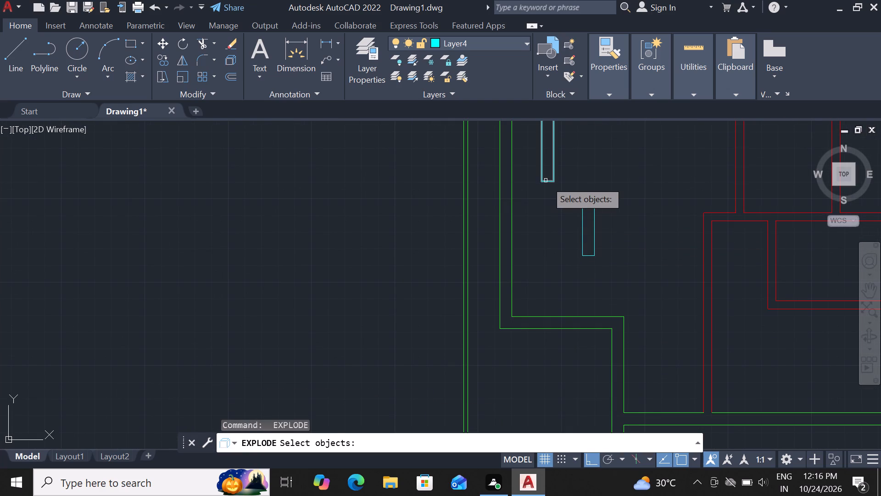
pyautogui.click(546, 180)
pyautogui.press('space')
pyautogui.press('space')
pyautogui.press('Escape')
pyautogui.click(546, 180)
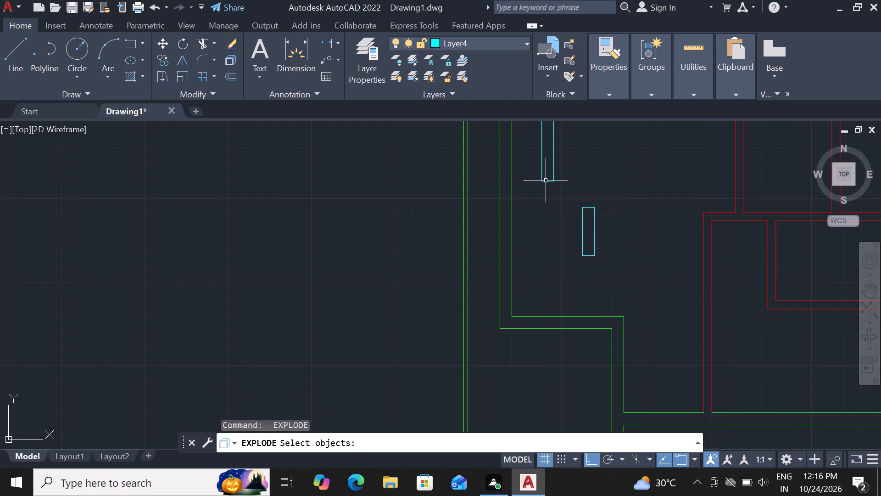
# Offset the 3' rectangle's two long sides 3" inward and its two short ends 3" outward.
pyautogui.write('of 3')
pyautogui.hotkey('shift', '"')
pyautogui.press('Return')
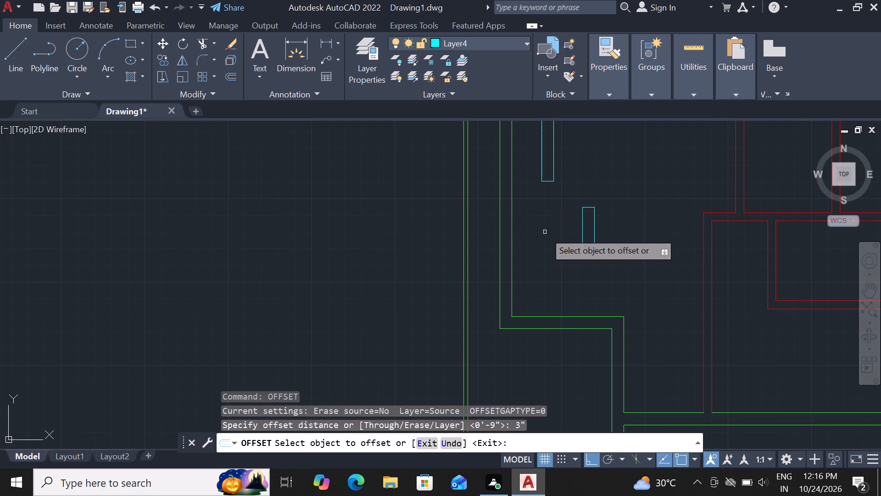
pyautogui.click(582, 224)
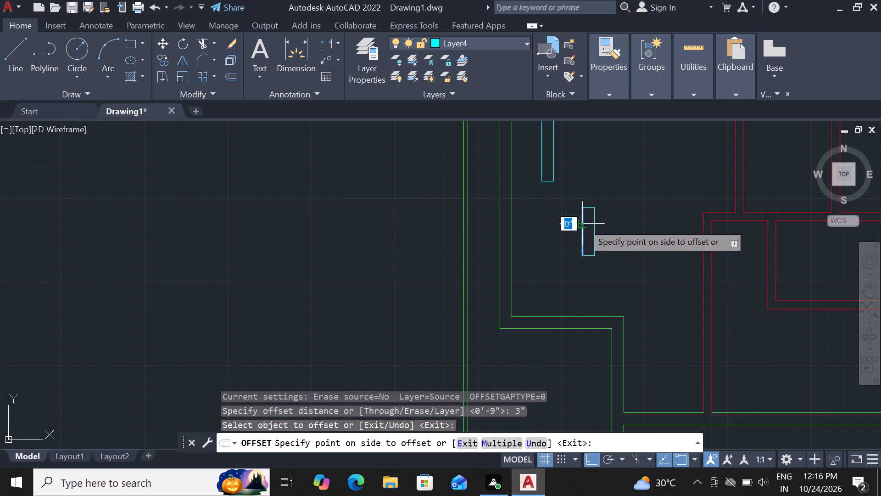
pyautogui.click(592, 220)
pyautogui.scroll(2, 594, 220)
pyautogui.click(590, 221)
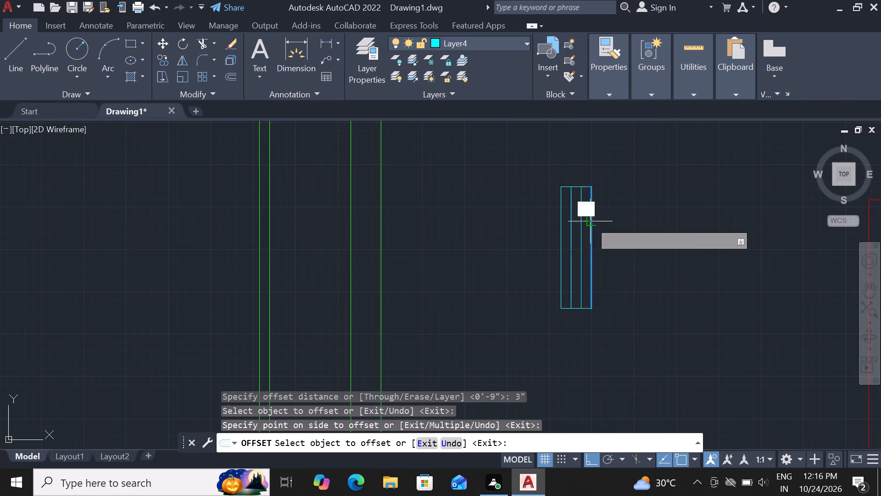
pyautogui.click(583, 224)
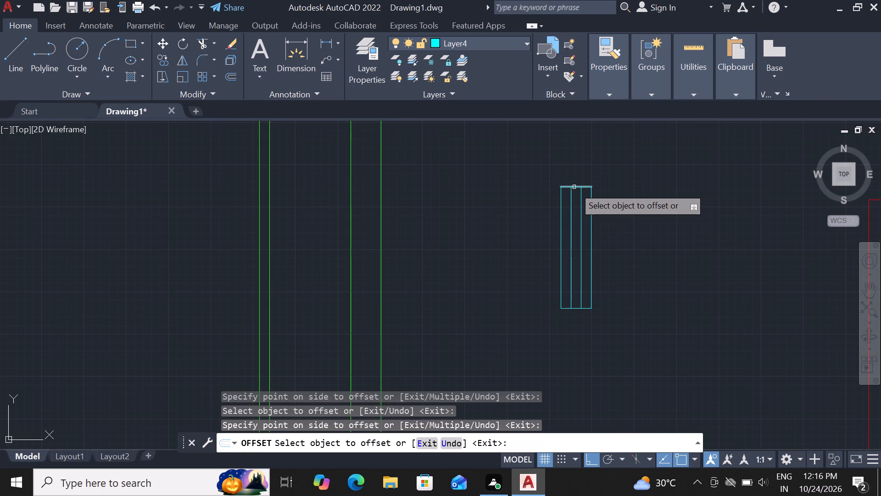
pyautogui.click(574, 187)
pyautogui.click(578, 147)
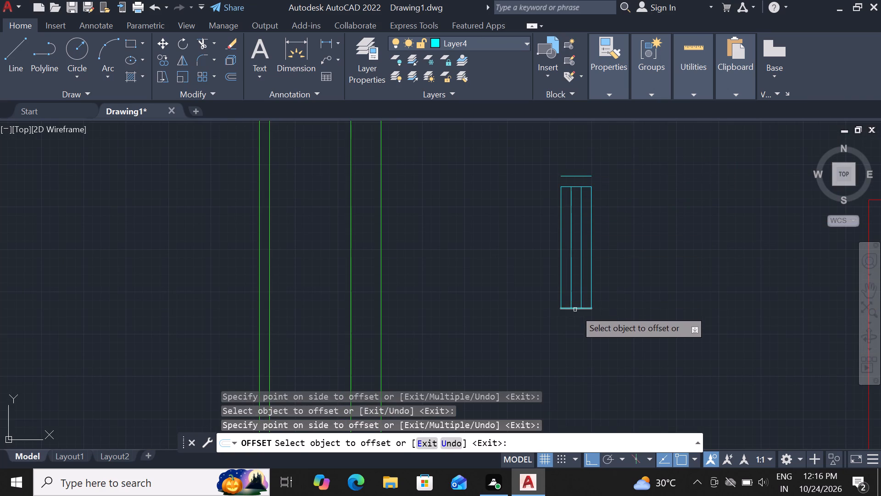
pyautogui.click(575, 310)
pyautogui.click(575, 350)
# Offset the 5' rectangle's two long sides 3" inward and its two short ends 3" outward.
pyautogui.scroll(-3, 580, 330)
pyautogui.scroll(2, 554, 237)
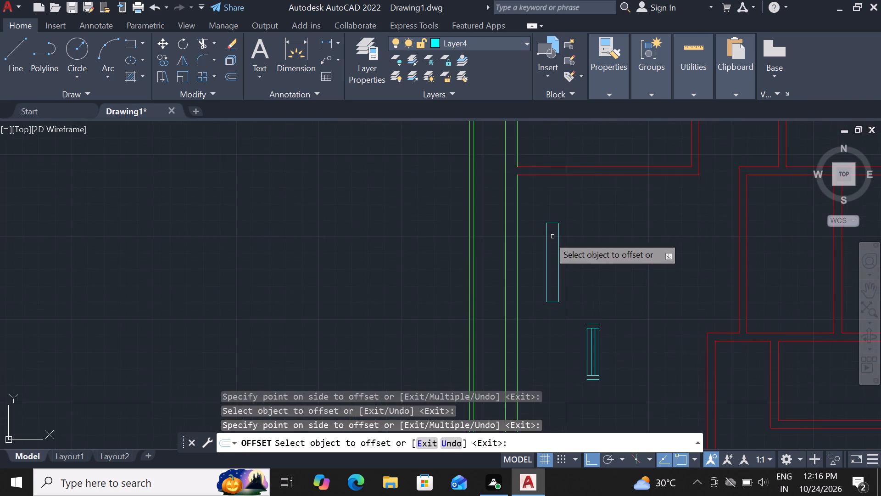
pyautogui.scroll(2, 548, 235)
pyautogui.click(533, 256)
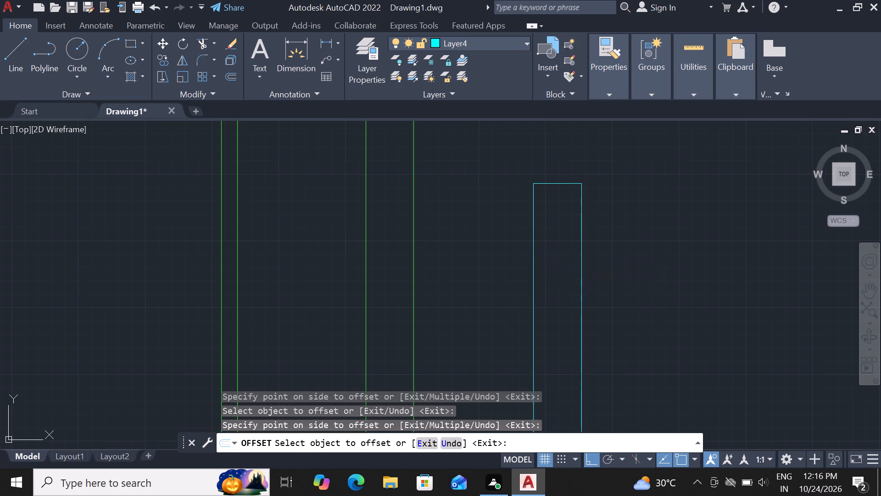
pyautogui.click(557, 259)
pyautogui.click(583, 261)
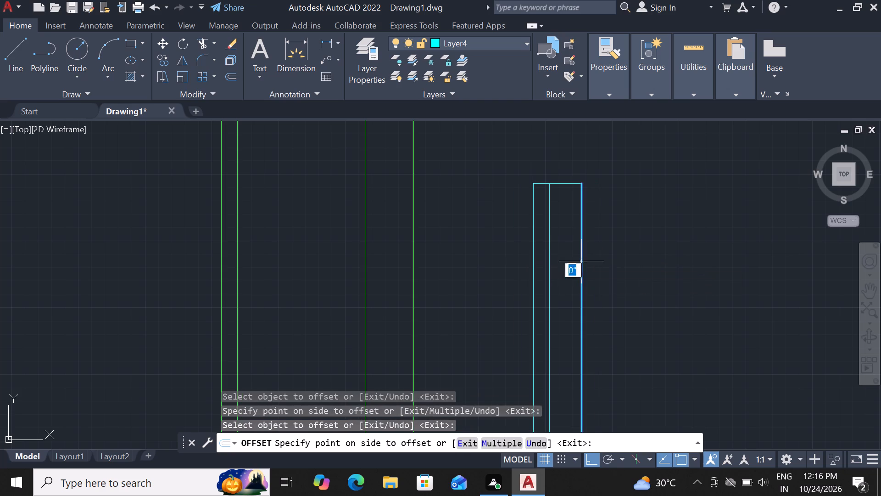
pyautogui.click(560, 270)
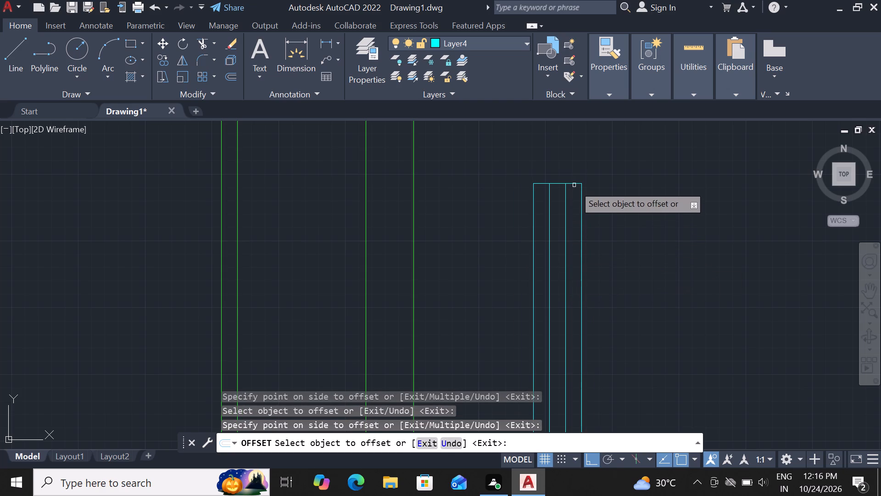
pyautogui.click(574, 185)
pyautogui.click(576, 165)
pyautogui.scroll(-4, 534, 215)
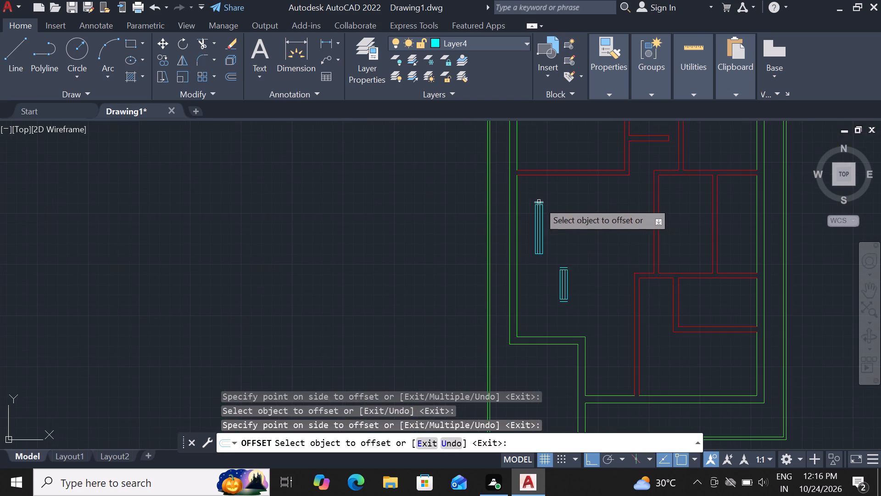
pyautogui.scroll(4, 544, 265)
pyautogui.click(518, 225)
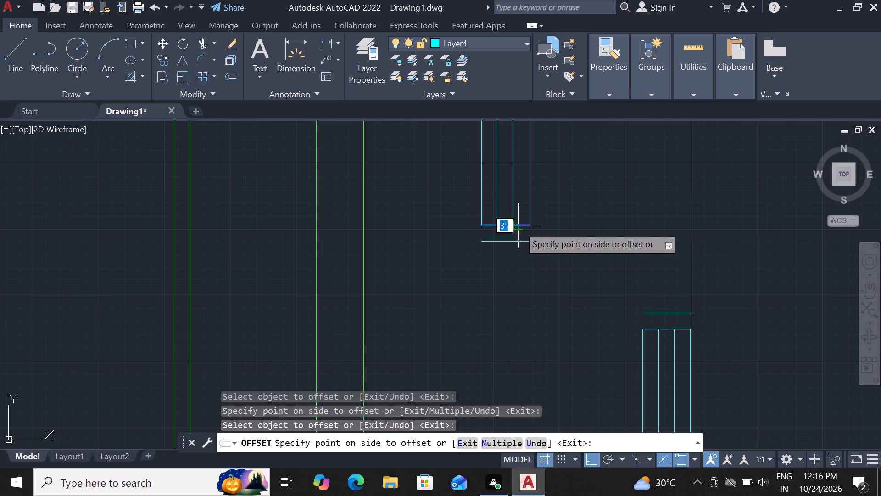
pyautogui.click(512, 271)
pyautogui.scroll(-2, 512, 272)
pyautogui.press('Escape')
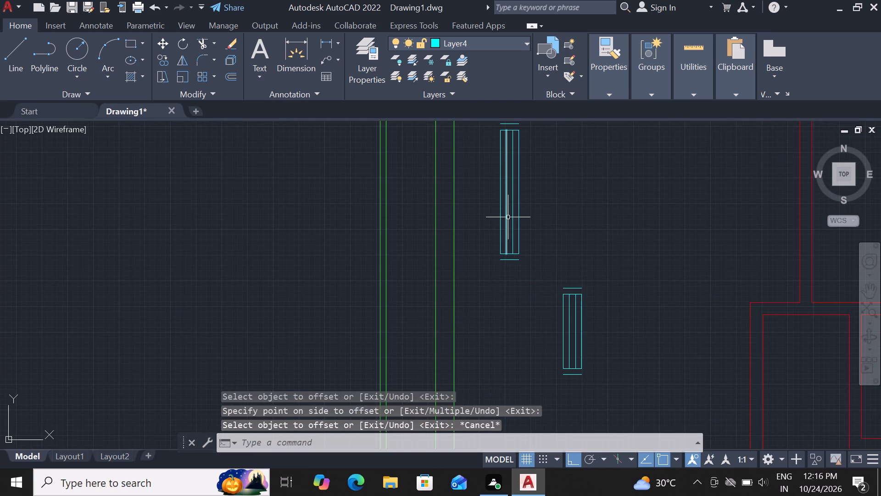
# Convert all lines of the 5' opening symbol into a block named tr, with its base point at the lower end line's left endpoint.
pyautogui.click(504, 205)
pyautogui.scroll(-1, 513, 245)
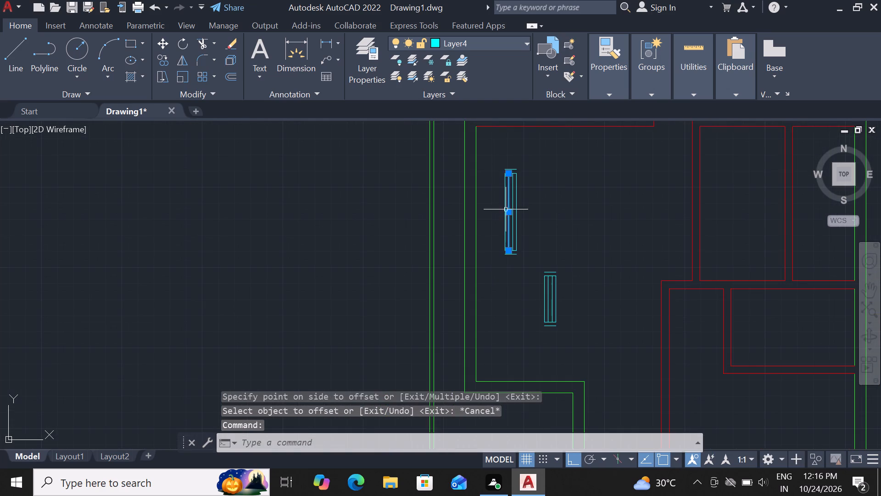
pyautogui.moveTo(495, 158); pyautogui.dragTo(499, 275)
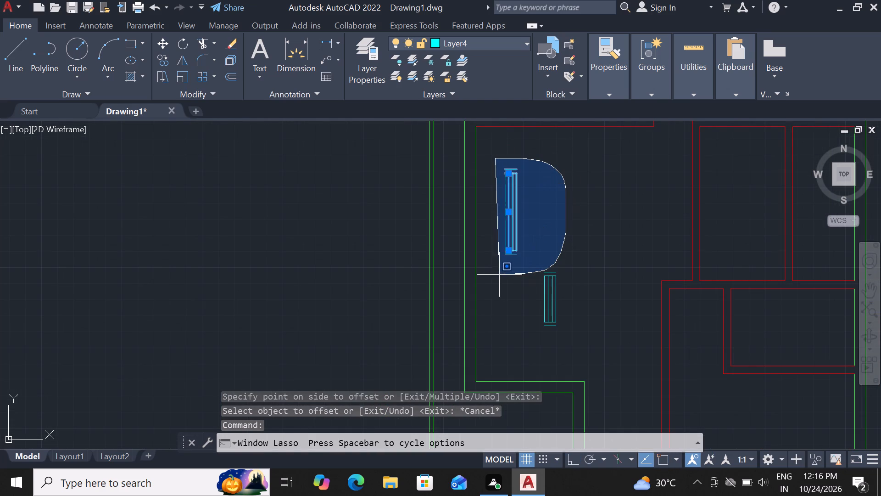
pyautogui.moveTo(499, 275); pyautogui.dragTo(489, 274)
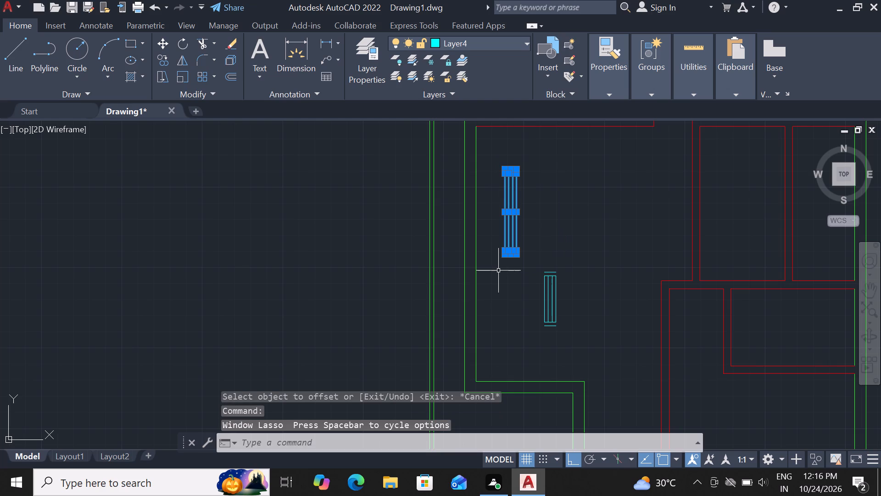
pyautogui.write('blo')
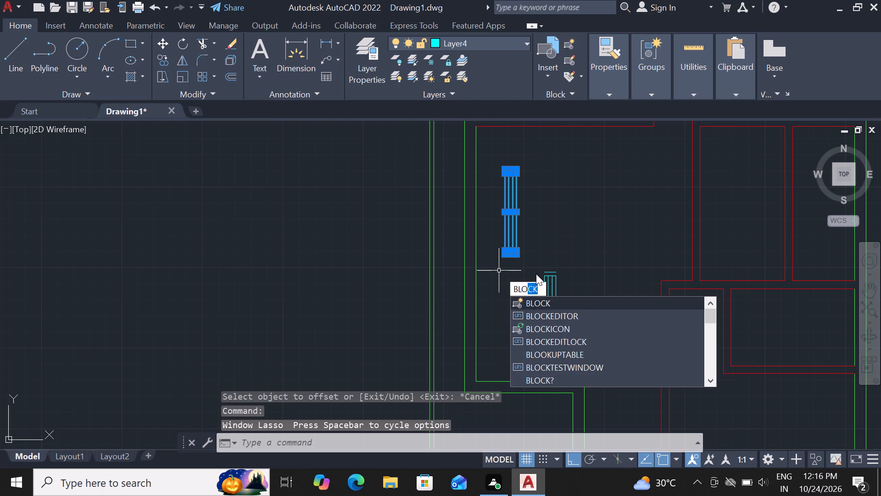
pyautogui.click(547, 302)
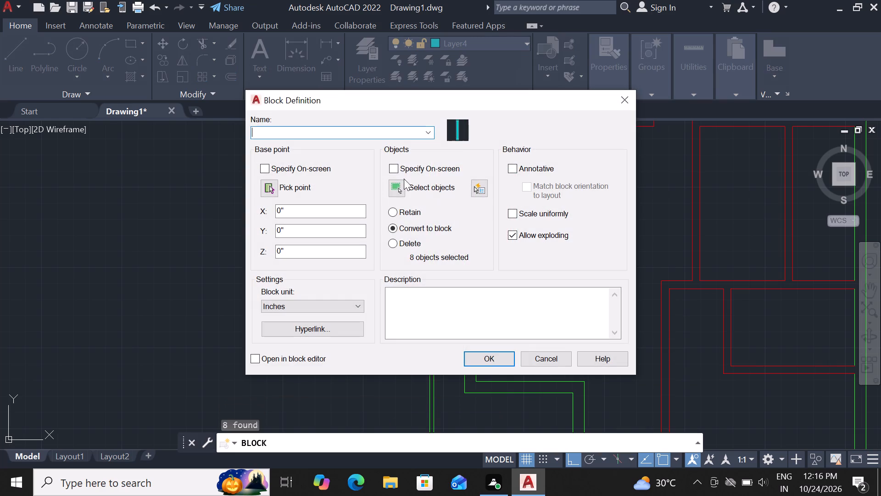
pyautogui.write('tr')
pyautogui.click(272, 192)
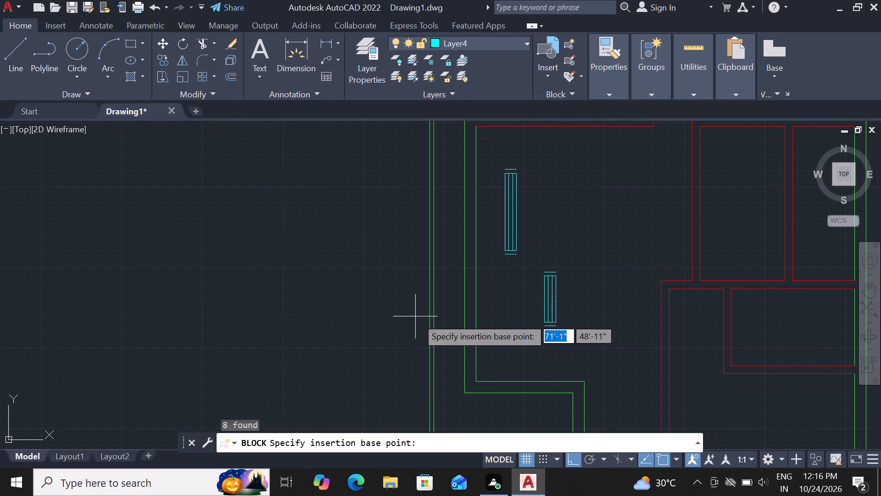
pyautogui.click(503, 254)
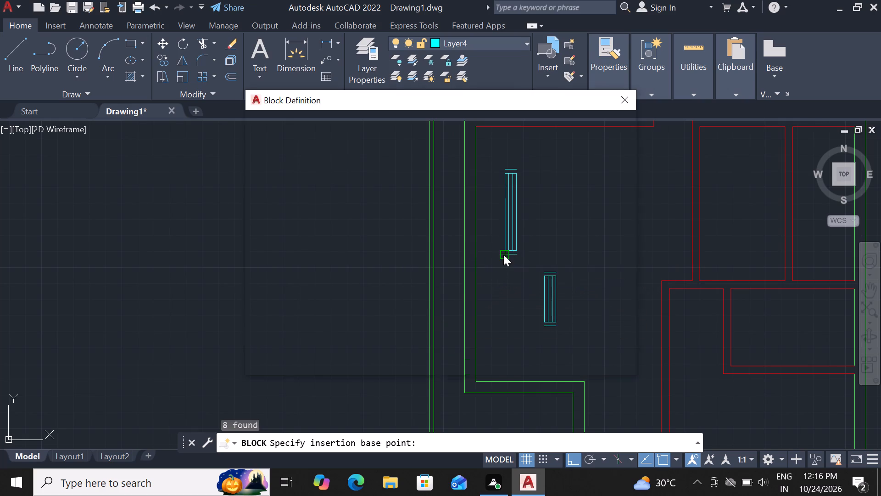
pyautogui.click(493, 357)
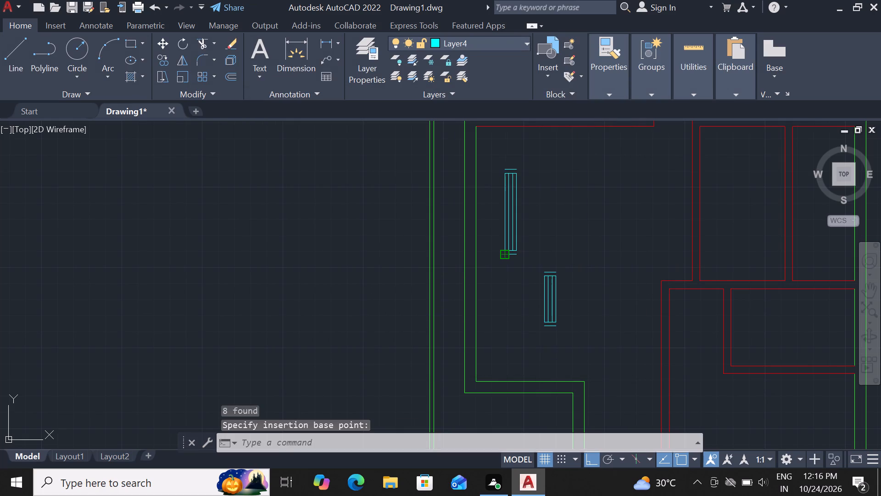
# Convert all lines of the 3' opening symbol into a block named ty, with its base point at the lower end line's left endpoint.
pyautogui.moveTo(520, 267); pyautogui.dragTo(622, 267)
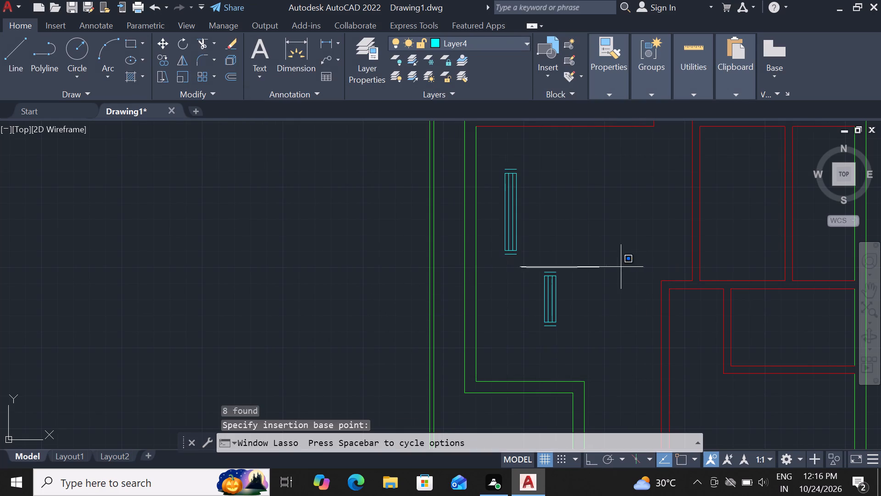
pyautogui.moveTo(622, 267); pyautogui.dragTo(496, 328)
pyautogui.write('blo')
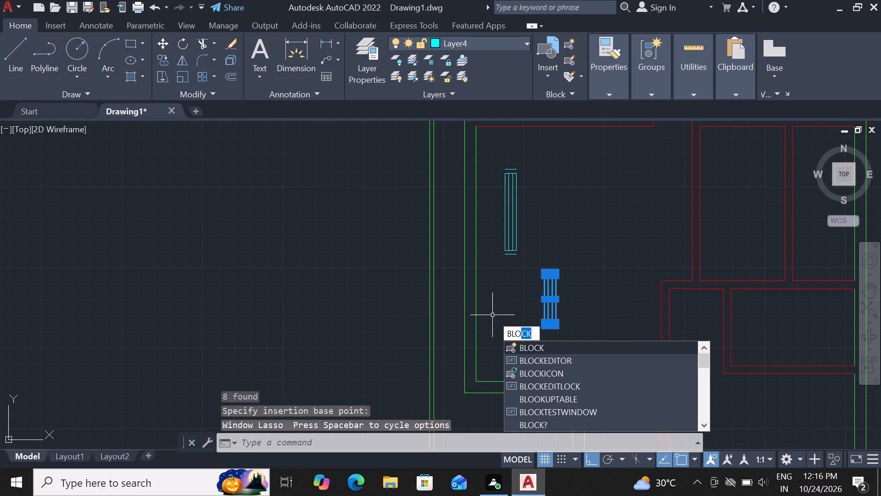
pyautogui.click(528, 350)
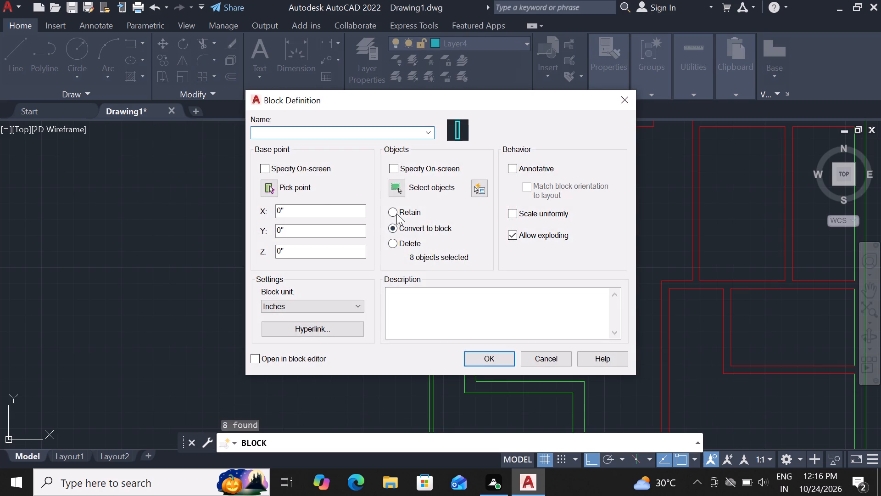
pyautogui.write('ty')
pyautogui.click(271, 187)
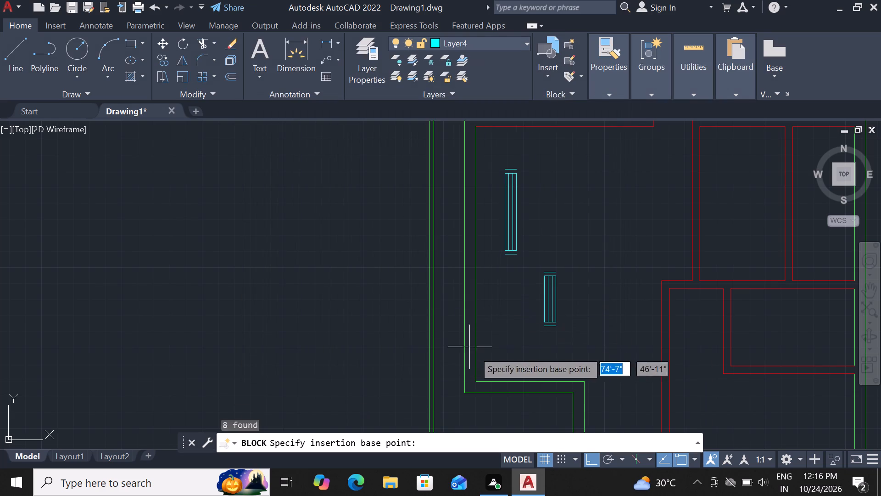
pyautogui.click(543, 327)
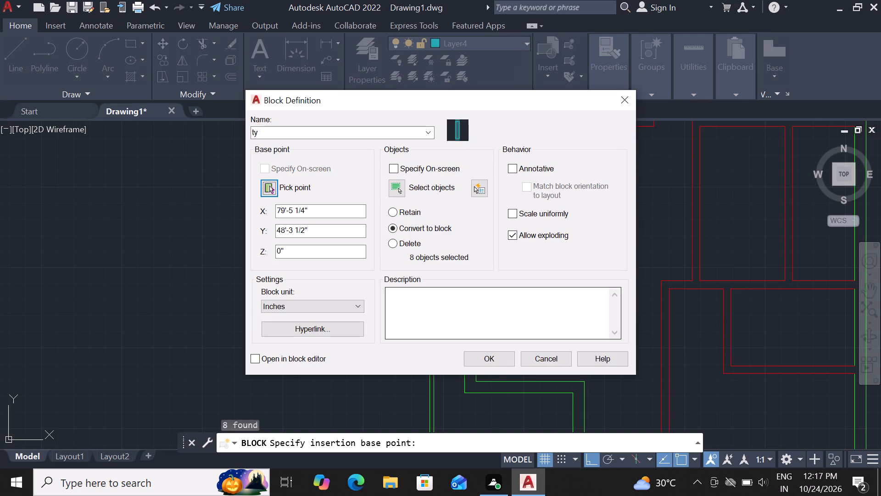
pyautogui.click(493, 358)
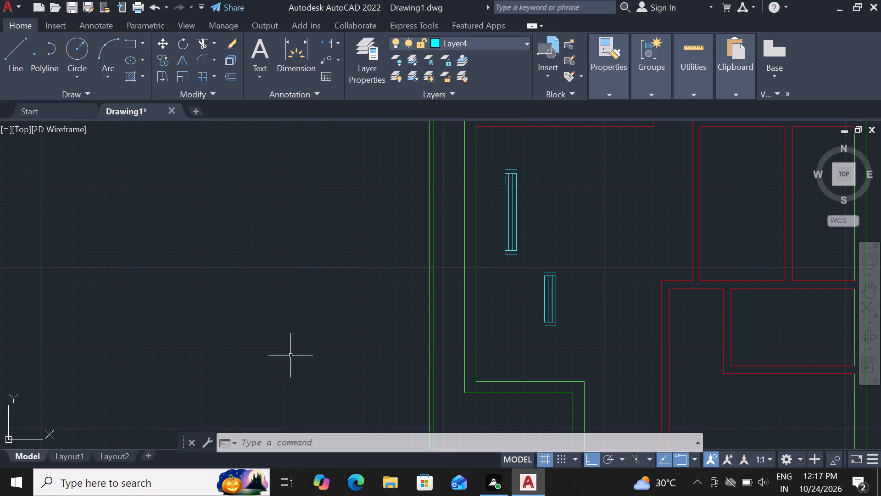
# Move the 5' opening block from its top-left endpoint to the midpoint of the west exterior wall's outer line.
pyautogui.scroll(-1, 566, 374)
pyautogui.press('Escape')
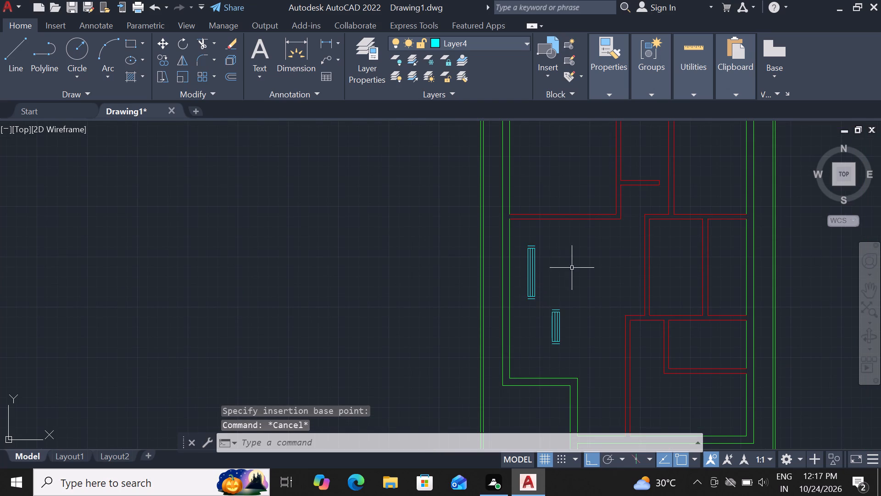
pyautogui.click(535, 271)
pyautogui.write('m')
pyautogui.press('space')
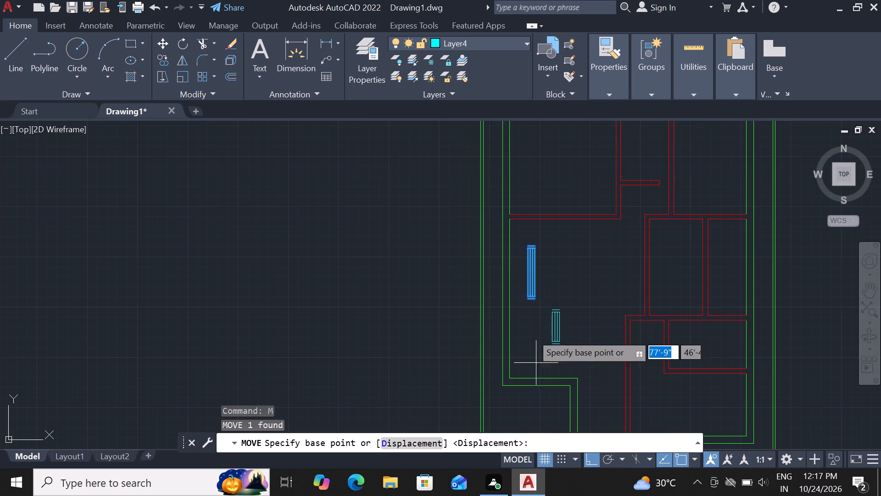
pyautogui.click(525, 244)
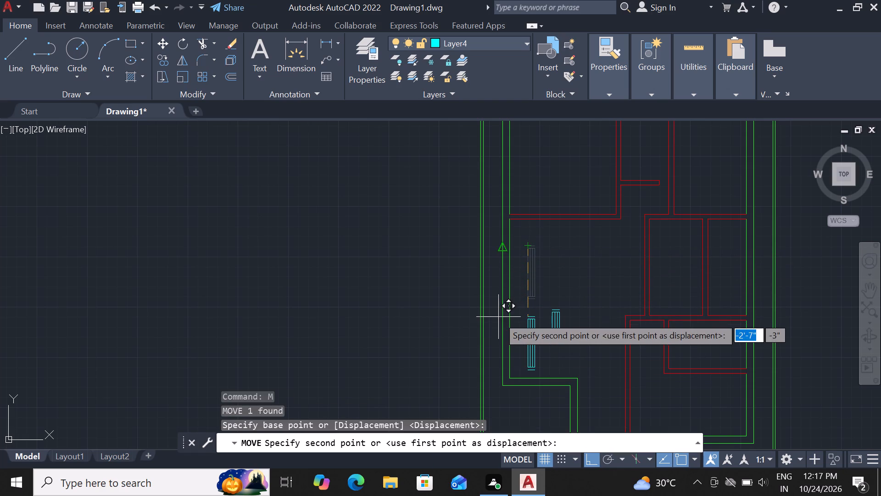
pyautogui.scroll(1, 490, 321)
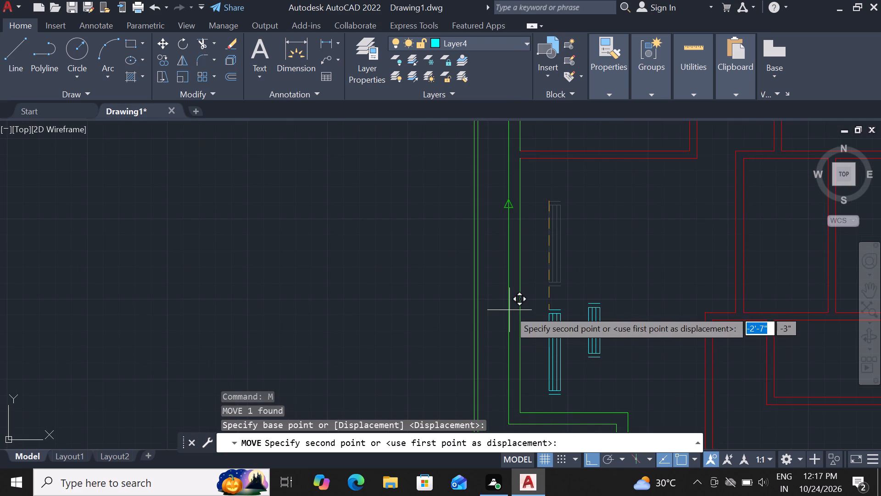
pyautogui.click(509, 315)
# Move the 5' opening block about 6'-3" straight down along the west exterior wall.
pyautogui.click(515, 228)
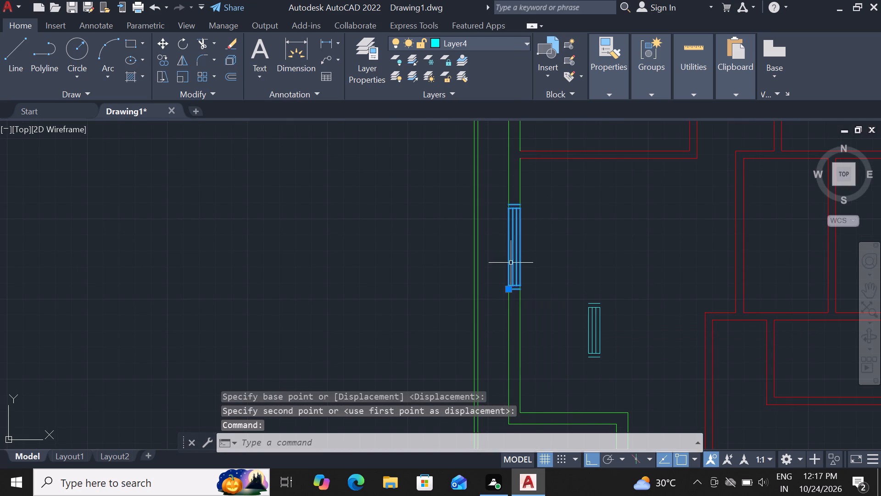
pyautogui.write('m')
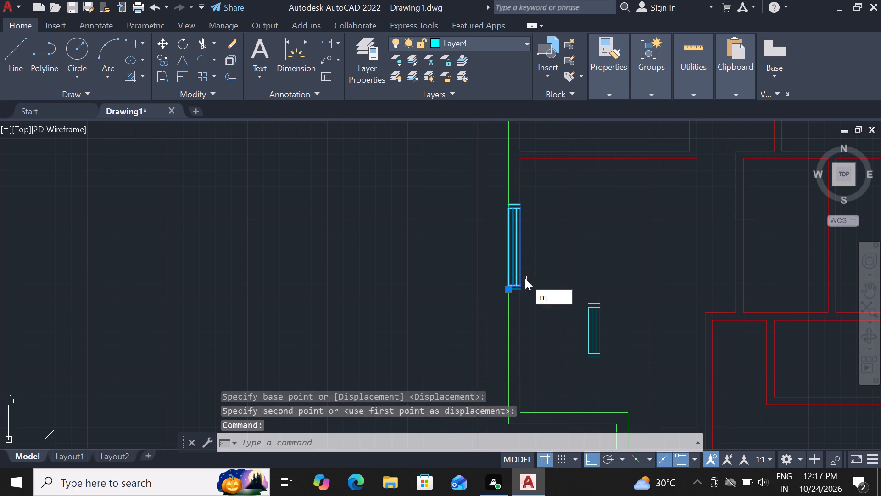
pyautogui.press('space')
pyautogui.click(516, 287)
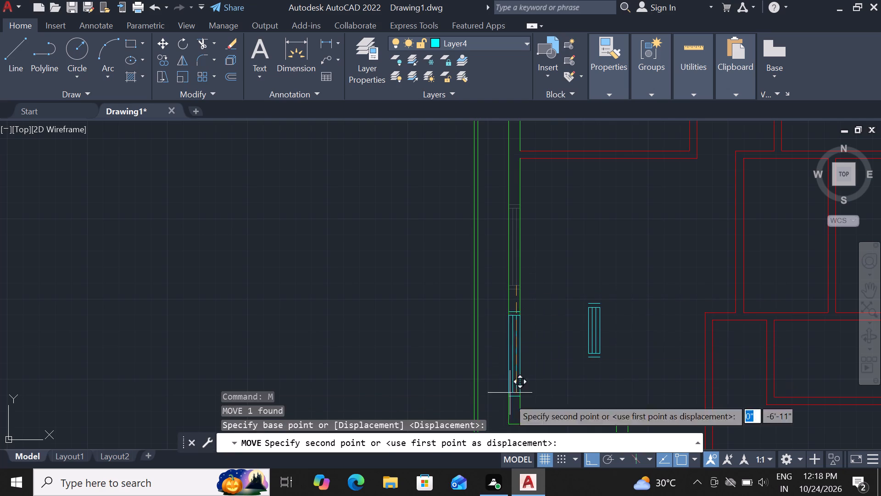
pyautogui.click(542, 382)
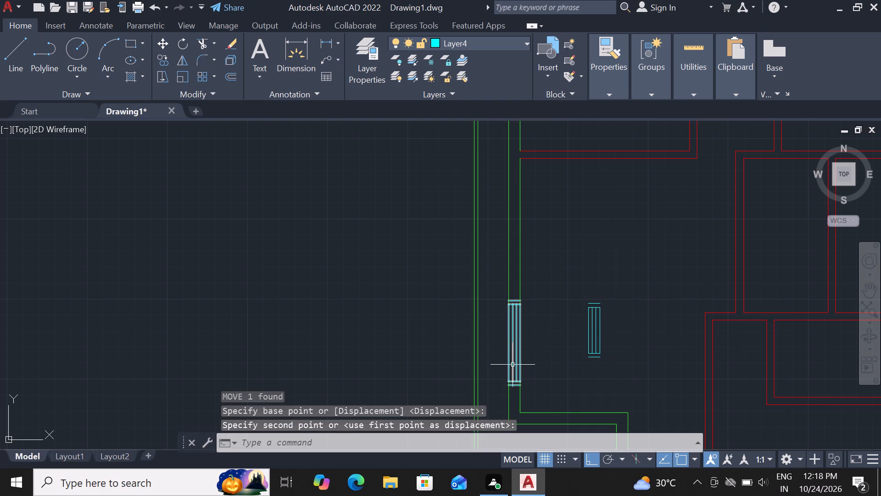
# Copy the 5' opening block up the west exterior wall, at about 8'-4" and 17'-11" above the original.
pyautogui.click(513, 365)
pyautogui.write('co')
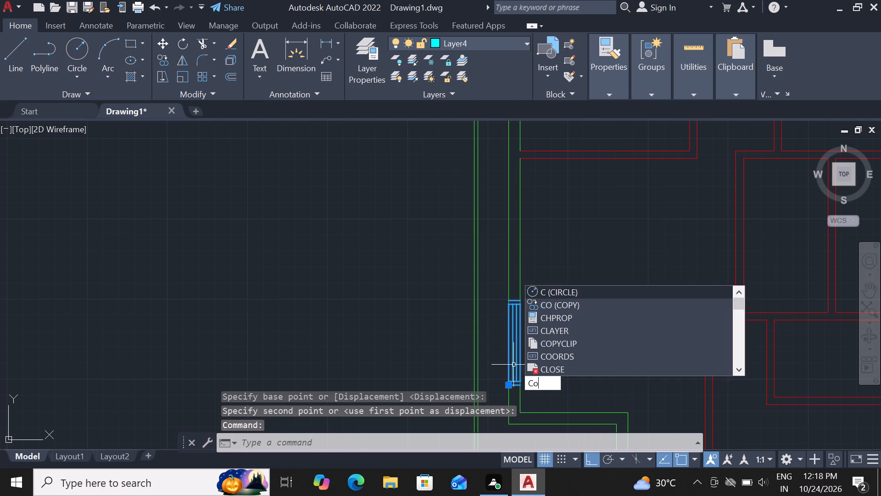
pyautogui.press('space')
pyautogui.click(513, 361)
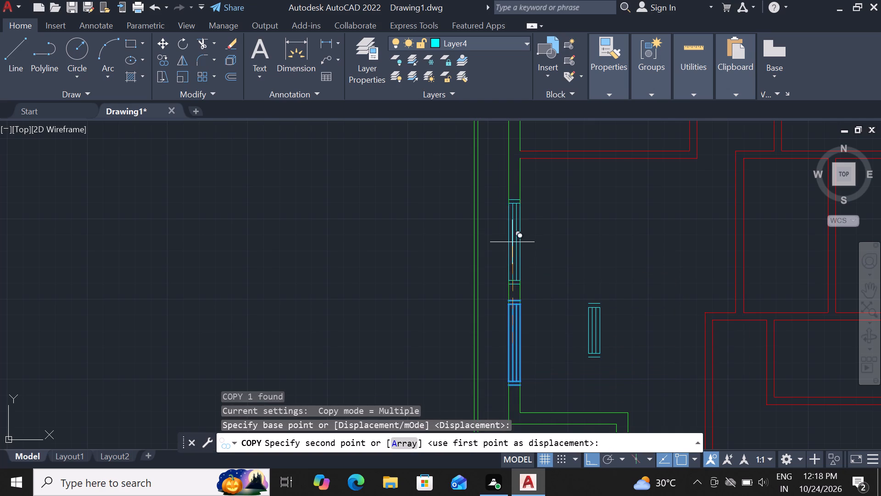
pyautogui.click(597, 214)
pyautogui.scroll(-2, 548, 324)
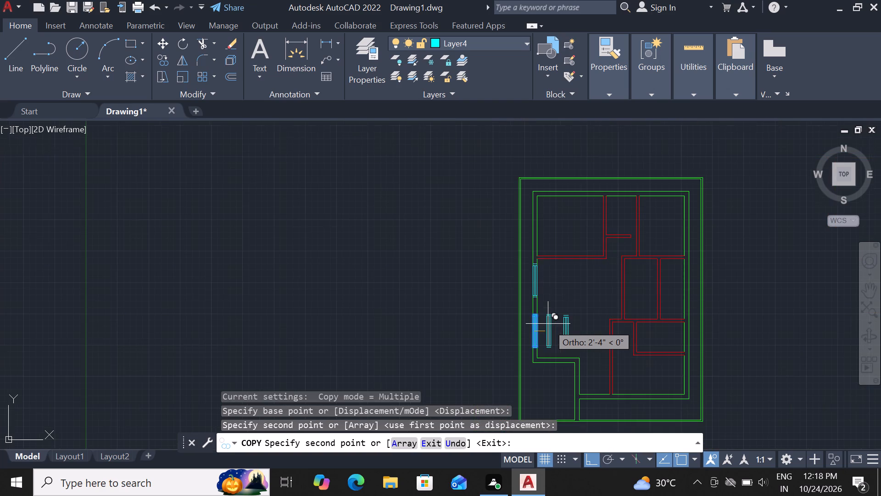
pyautogui.scroll(2, 528, 209)
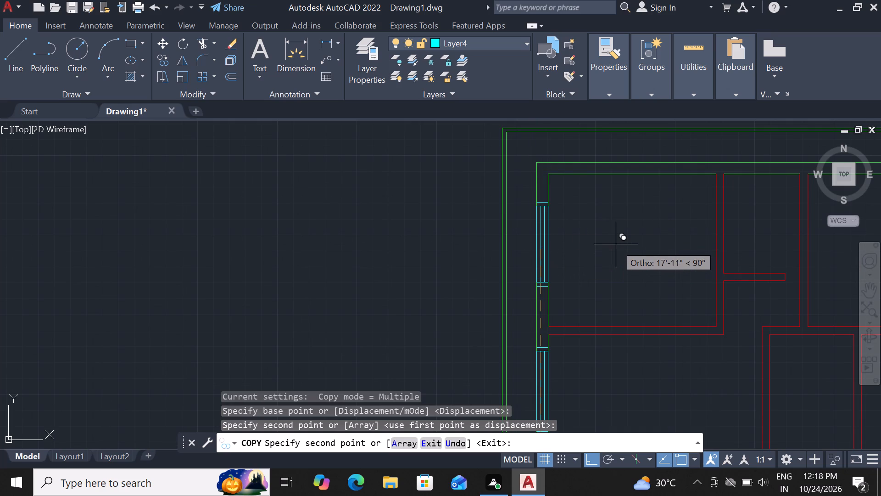
pyautogui.click(616, 244)
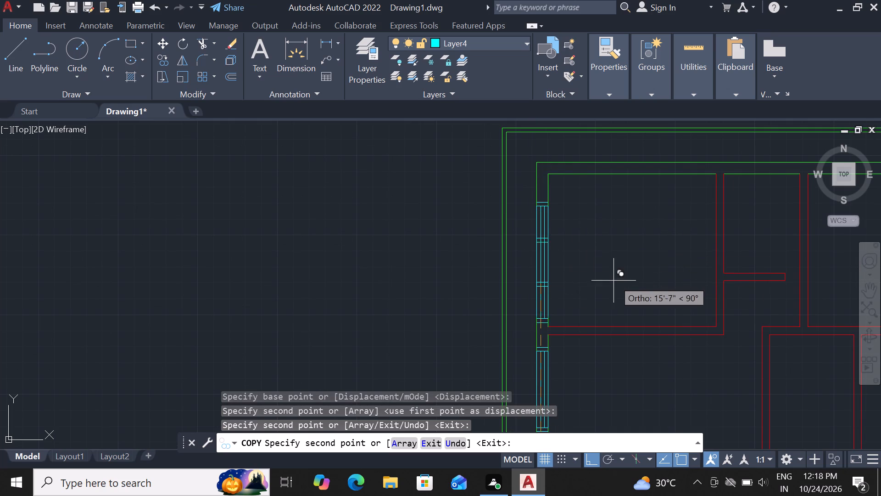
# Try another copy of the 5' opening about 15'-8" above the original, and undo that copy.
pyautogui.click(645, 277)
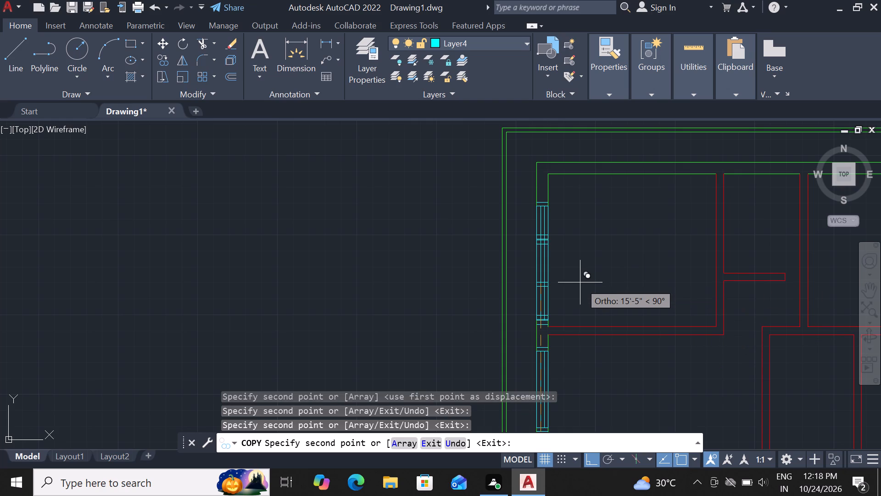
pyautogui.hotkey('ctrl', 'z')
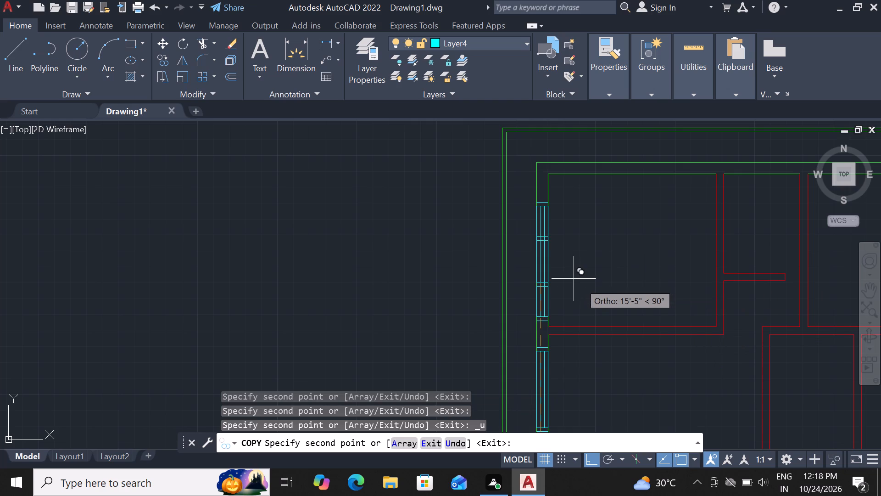
# Place two more 5' opening copies: one at the east exterior wall by the southeast room, one outside the plan about 33'-5" east.
pyautogui.scroll(-3, 618, 209)
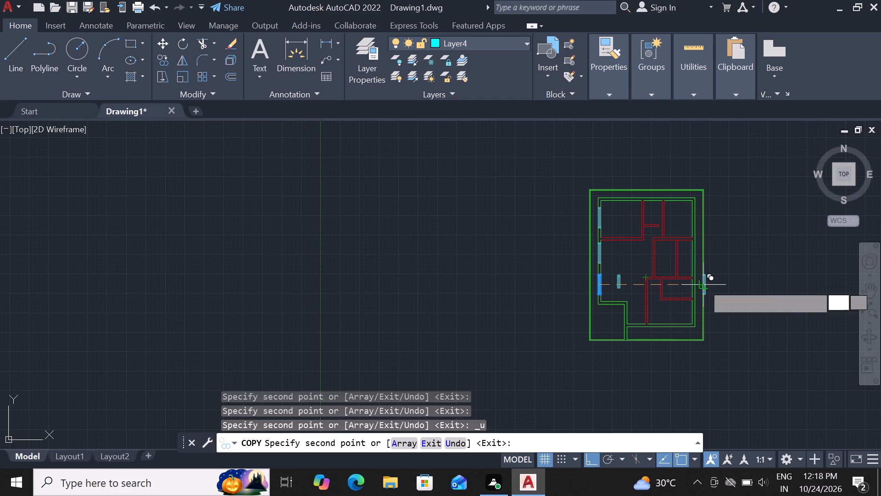
pyautogui.scroll(2, 703, 306)
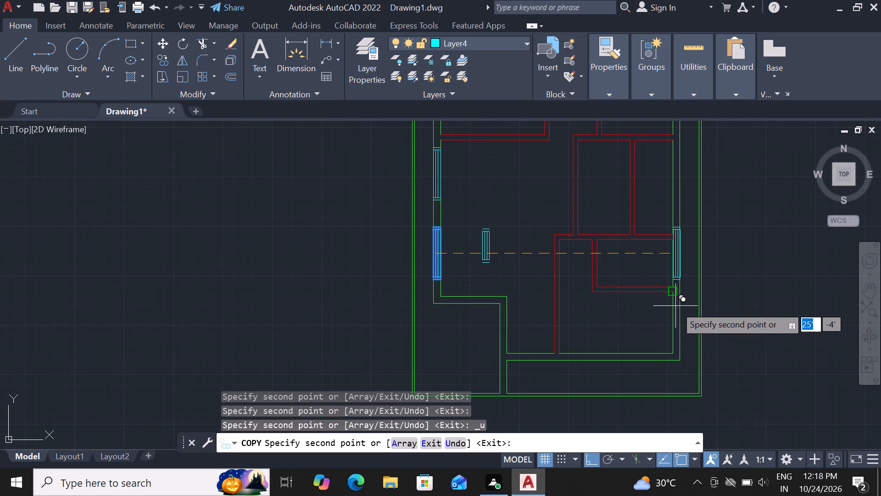
pyautogui.click(675, 306)
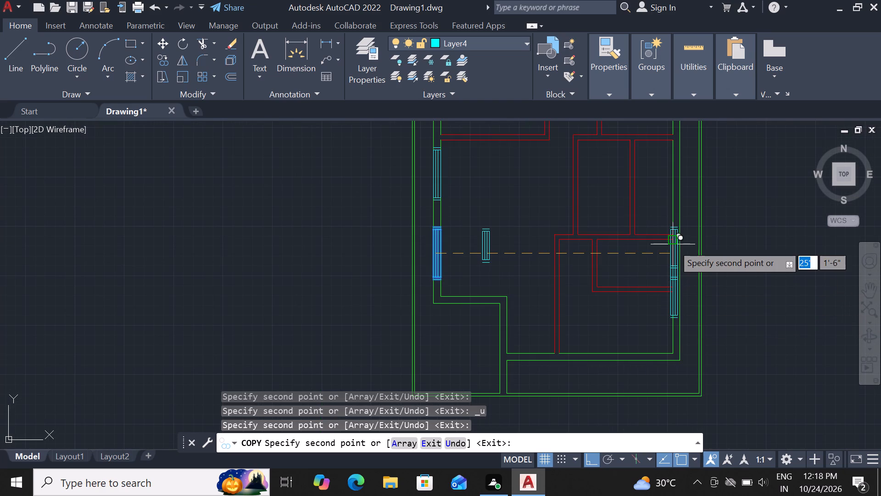
pyautogui.scroll(-1, 677, 232)
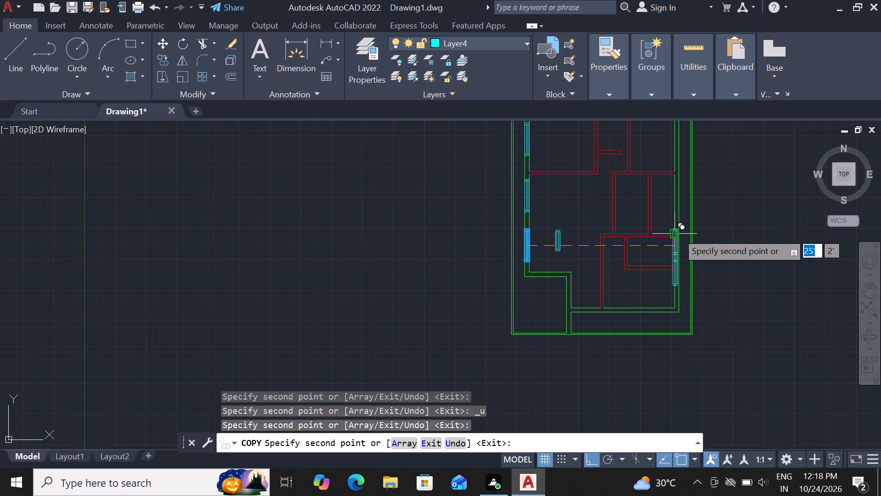
pyautogui.click(725, 241)
pyautogui.press('Escape')
# Move the 5' opening copy by the southeast room about 3" east so it fits between the exterior wall's two lines.
pyautogui.scroll(2, 680, 276)
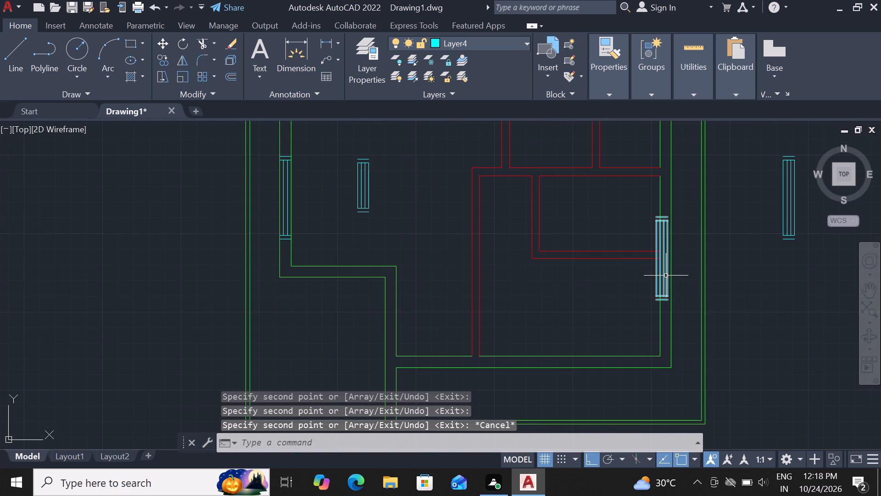
pyautogui.click(666, 276)
pyautogui.write('m')
pyautogui.press('space')
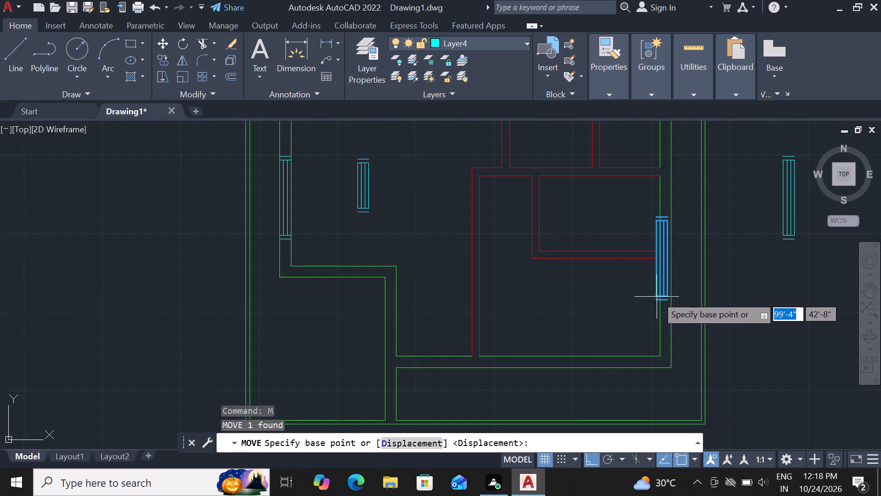
pyautogui.scroll(3, 657, 291)
pyautogui.click(692, 327)
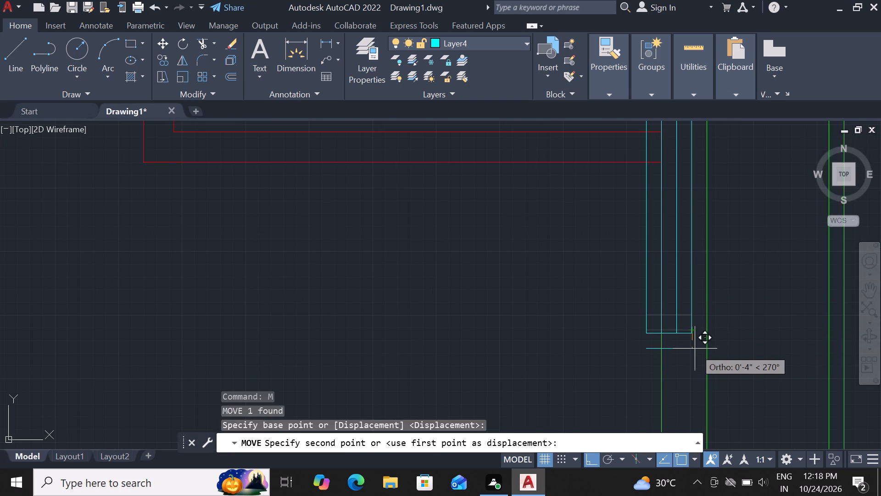
pyautogui.scroll(-4, 695, 349)
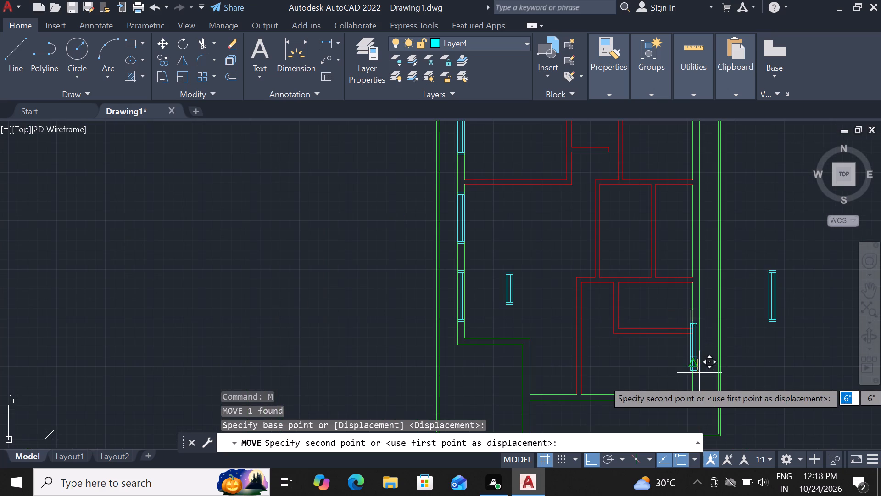
pyautogui.scroll(2, 700, 386)
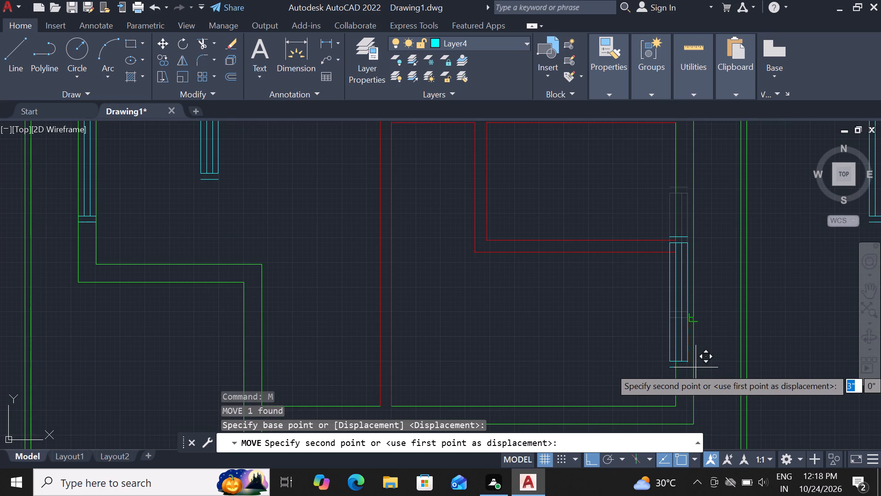
pyautogui.click(695, 368)
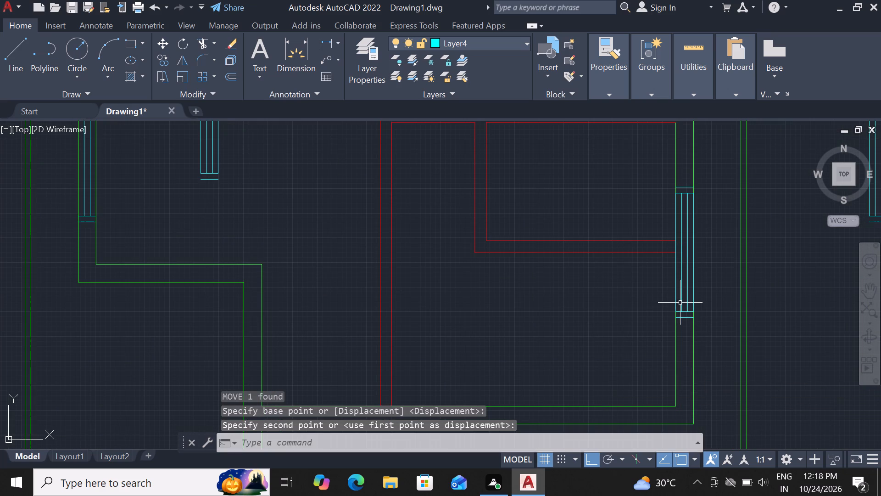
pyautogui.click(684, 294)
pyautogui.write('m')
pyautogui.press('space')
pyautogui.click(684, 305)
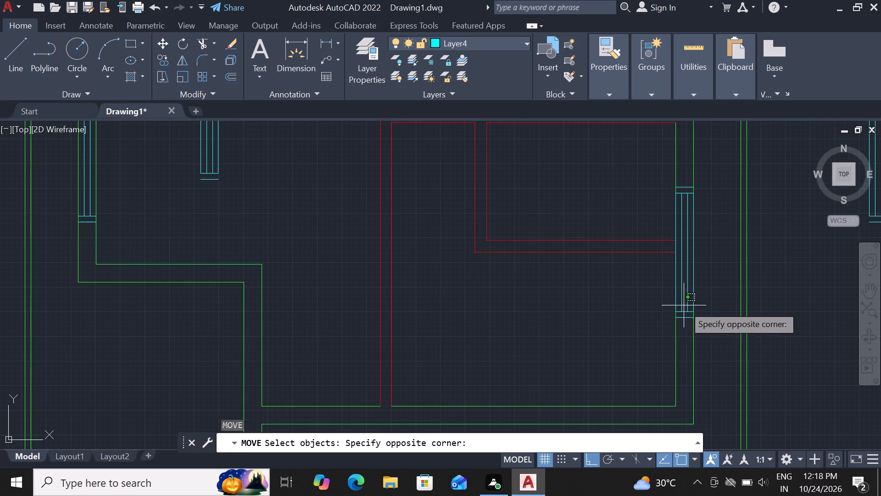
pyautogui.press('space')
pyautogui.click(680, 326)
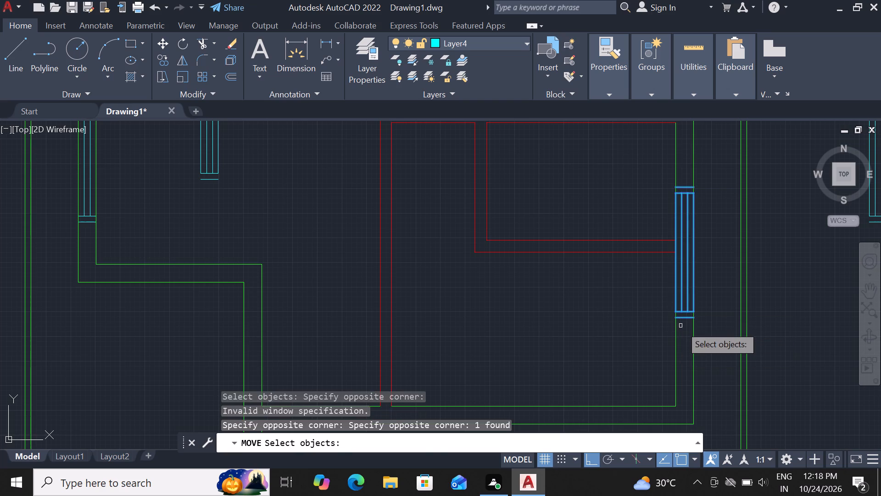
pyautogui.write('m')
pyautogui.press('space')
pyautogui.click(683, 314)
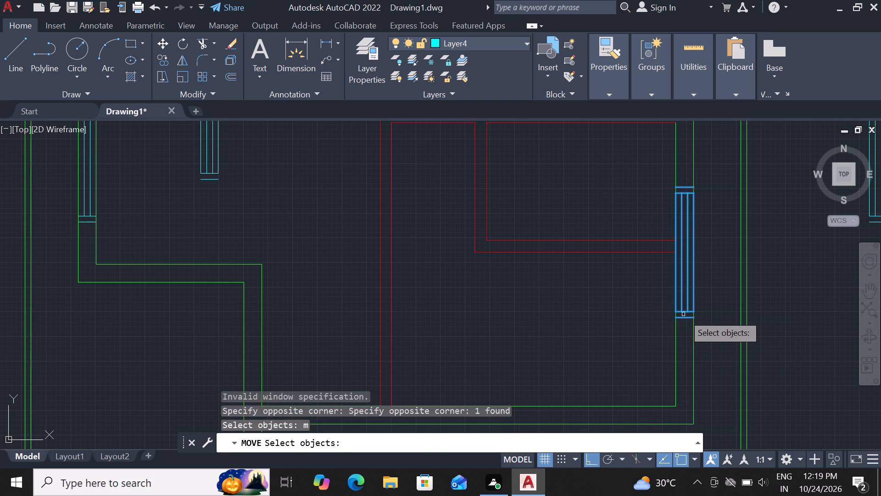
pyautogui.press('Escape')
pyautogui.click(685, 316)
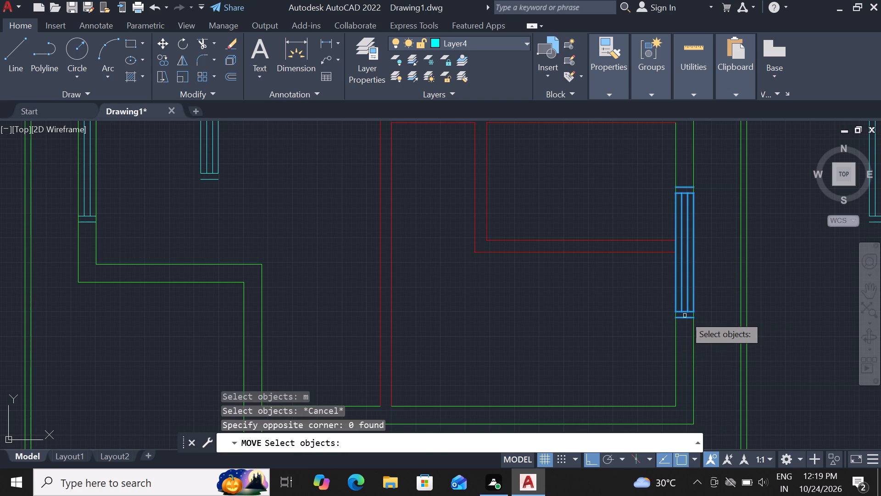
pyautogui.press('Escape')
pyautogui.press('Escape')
# Move the 5' opening by the southeast room south along the east exterior wall, just below the red partition.
pyautogui.click(684, 293)
pyautogui.click(684, 309)
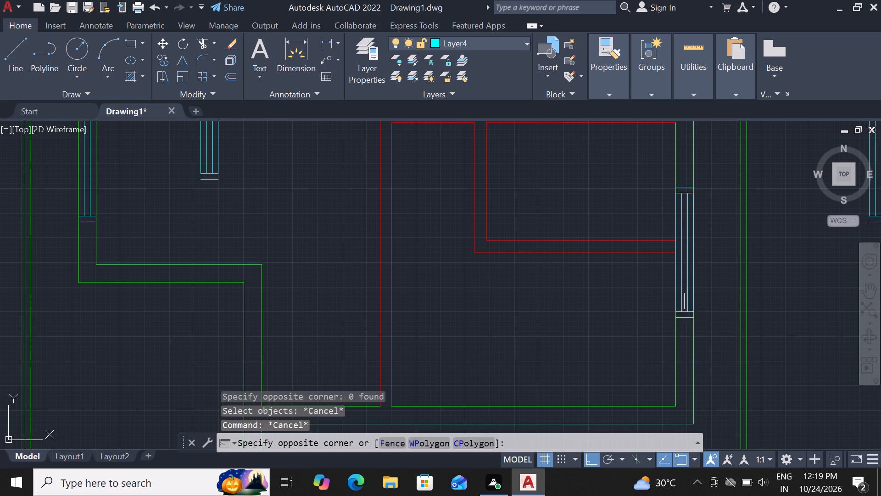
pyautogui.click(683, 312)
pyautogui.write('m')
pyautogui.press('space')
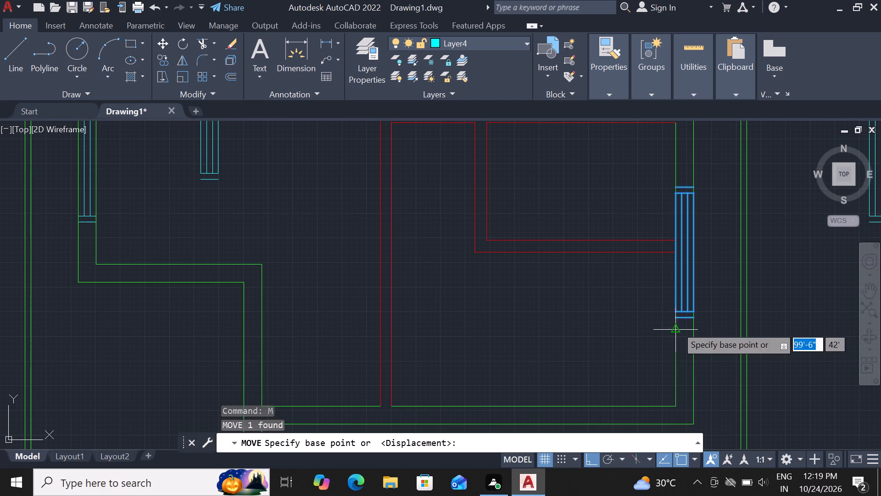
pyautogui.click(687, 317)
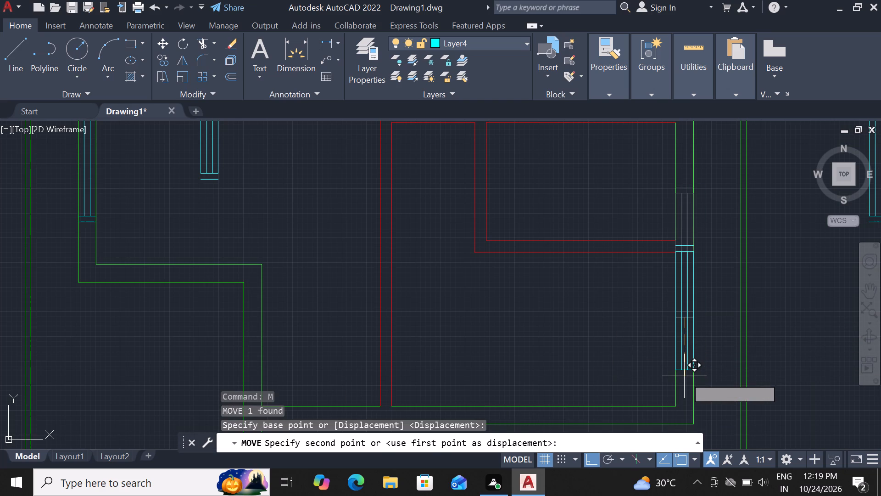
pyautogui.click(684, 381)
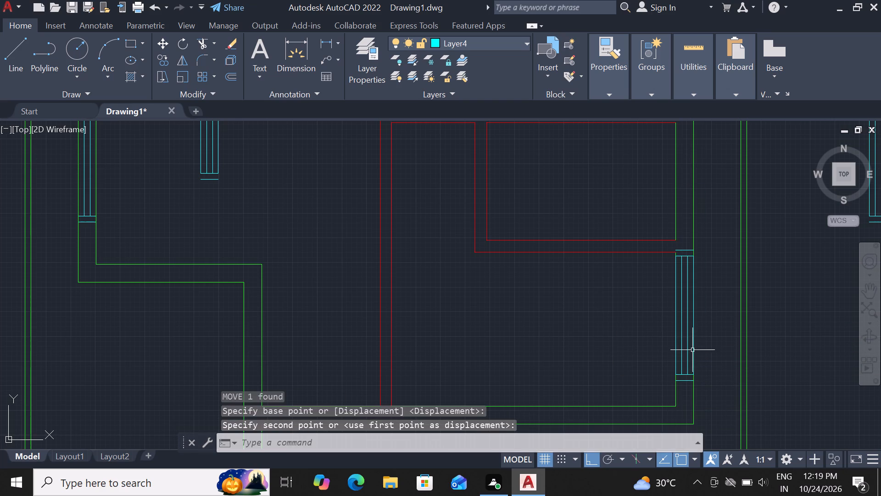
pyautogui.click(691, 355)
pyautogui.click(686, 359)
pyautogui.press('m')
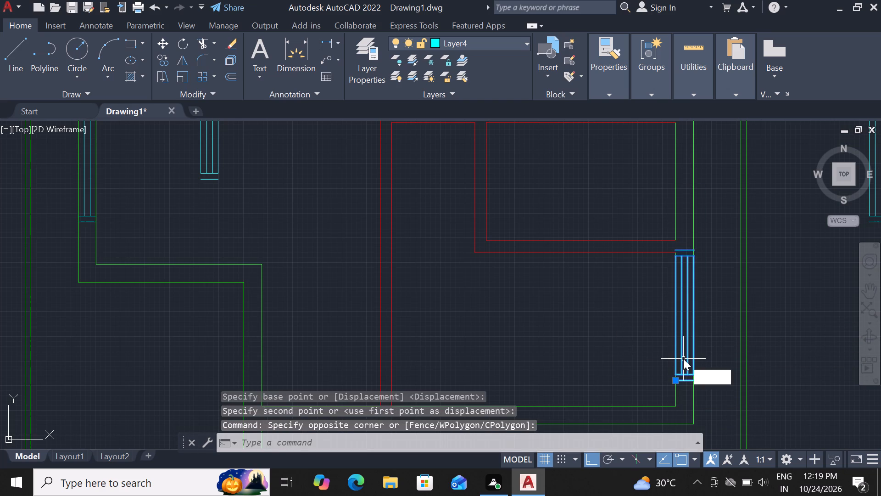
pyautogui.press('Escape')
# Copy the southeast room's 5' opening north to the northeast room, about 6" east of the exterior wall's lines.
pyautogui.write('co')
pyautogui.press('space')
pyautogui.click(685, 353)
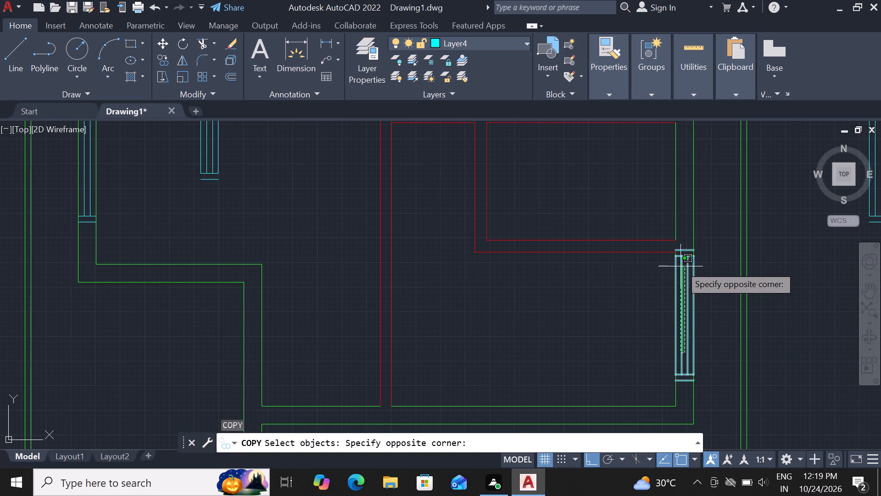
pyautogui.click(681, 262)
pyautogui.click(684, 249)
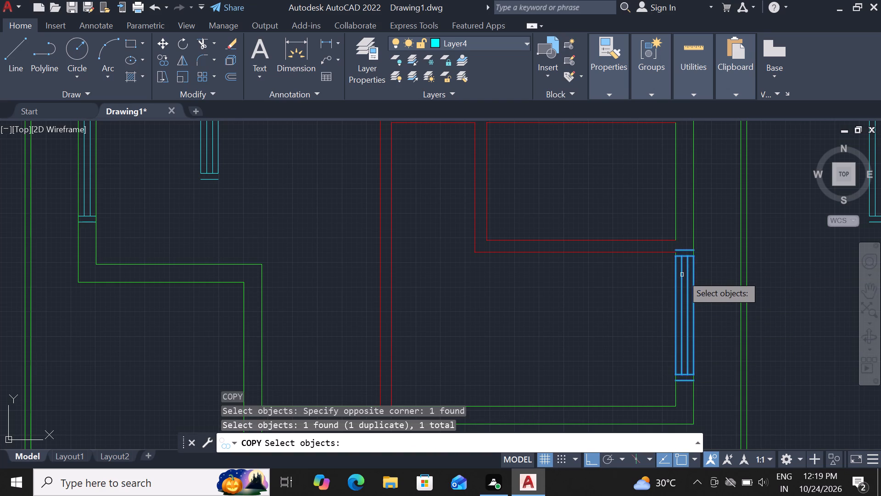
pyautogui.press('space')
pyautogui.click(682, 275)
pyautogui.scroll(-3, 684, 222)
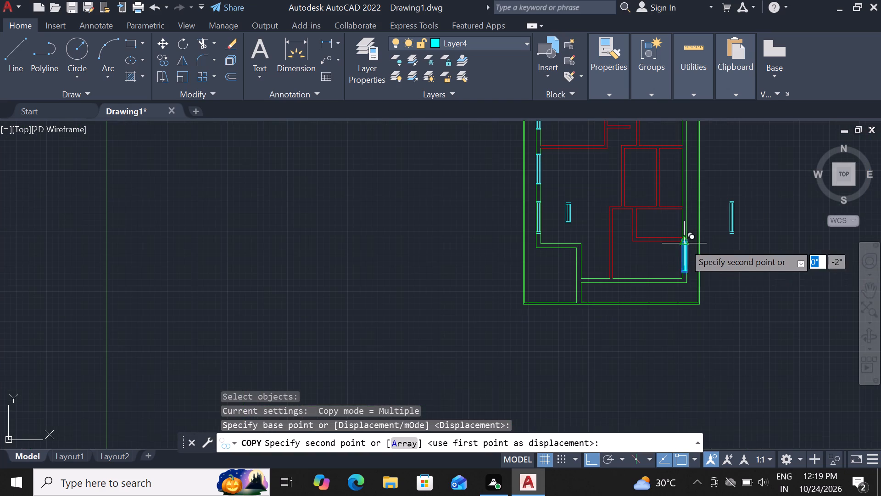
pyautogui.scroll(-1, 683, 270)
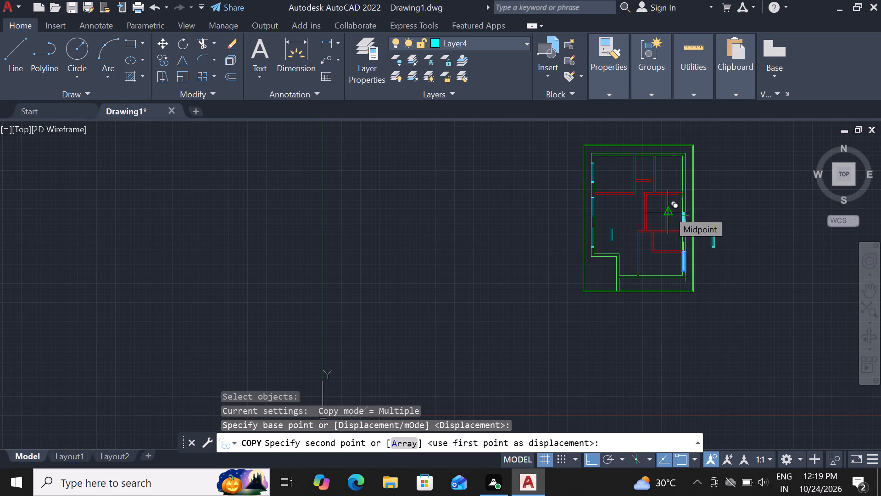
pyautogui.scroll(2, 669, 211)
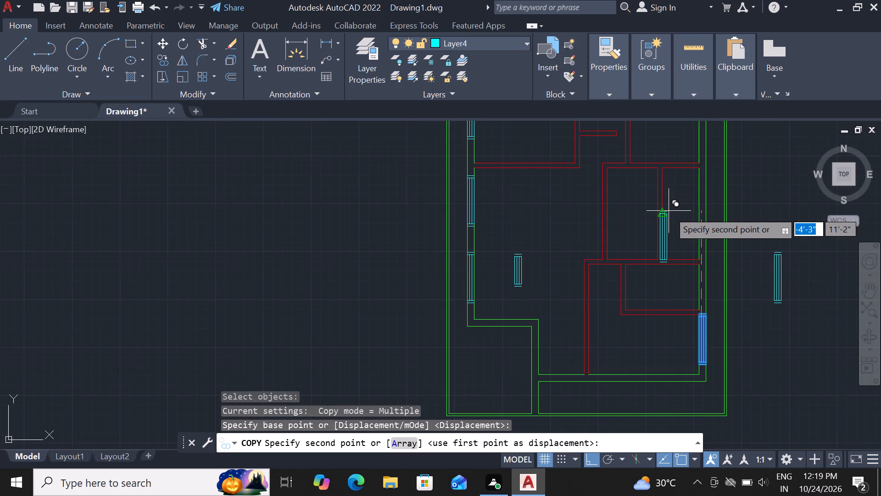
pyautogui.scroll(1, 669, 211)
pyautogui.scroll(-1, 669, 211)
pyautogui.scroll(-2, 707, 187)
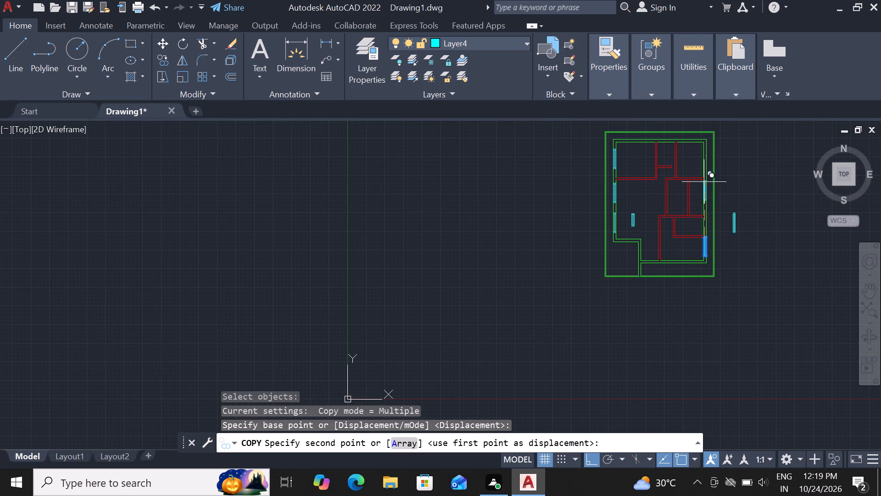
pyautogui.scroll(4, 718, 150)
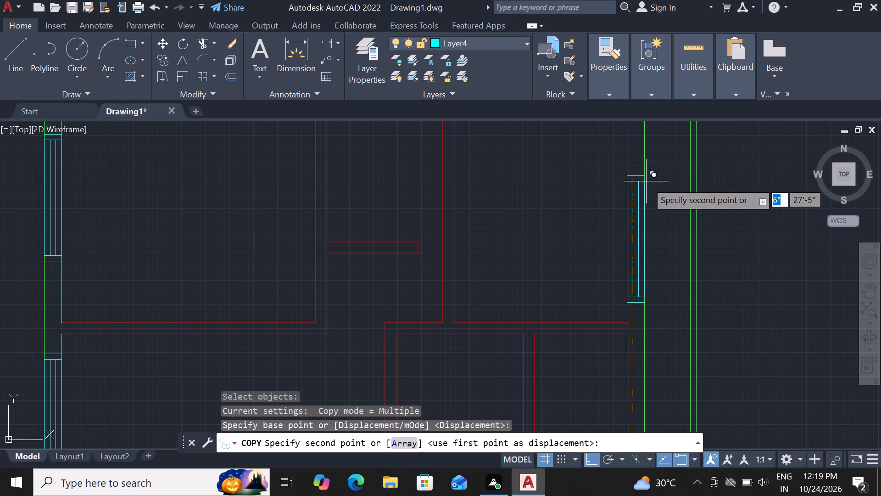
pyautogui.click(643, 155)
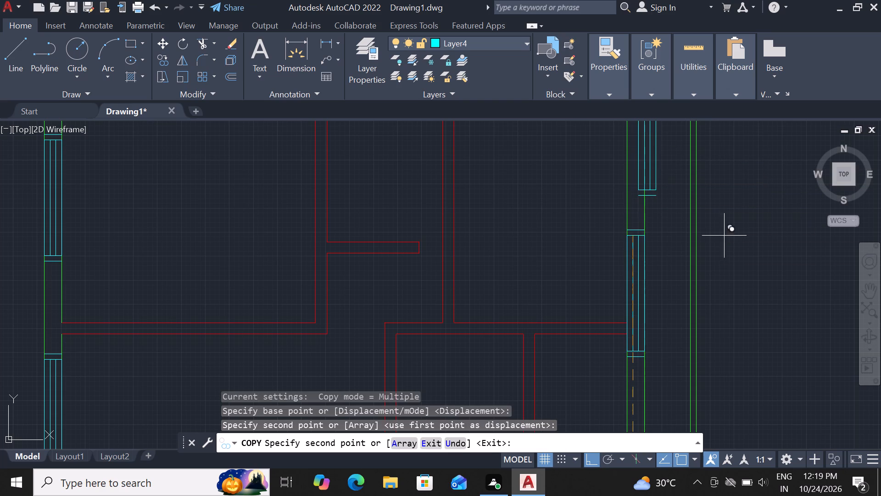
pyautogui.press('Escape')
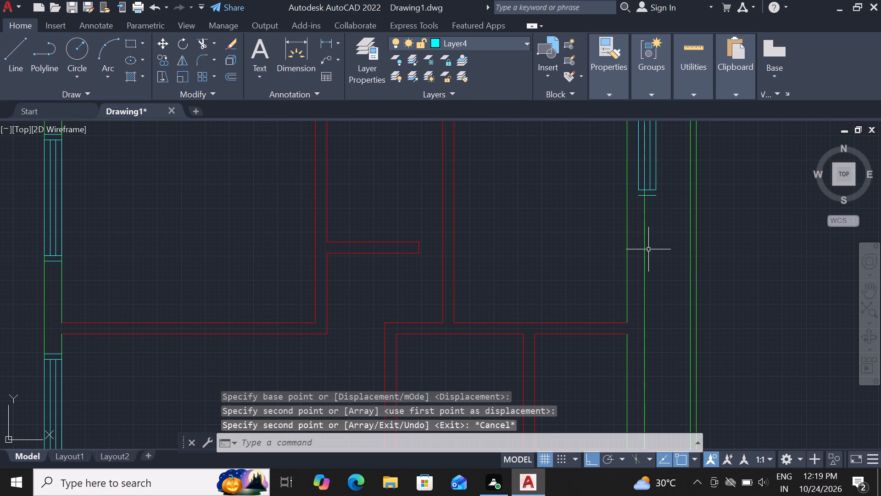
# Move the new 5' opening copy 6" west so it fits between the east exterior wall's two lines.
pyautogui.click(657, 186)
pyautogui.write('m')
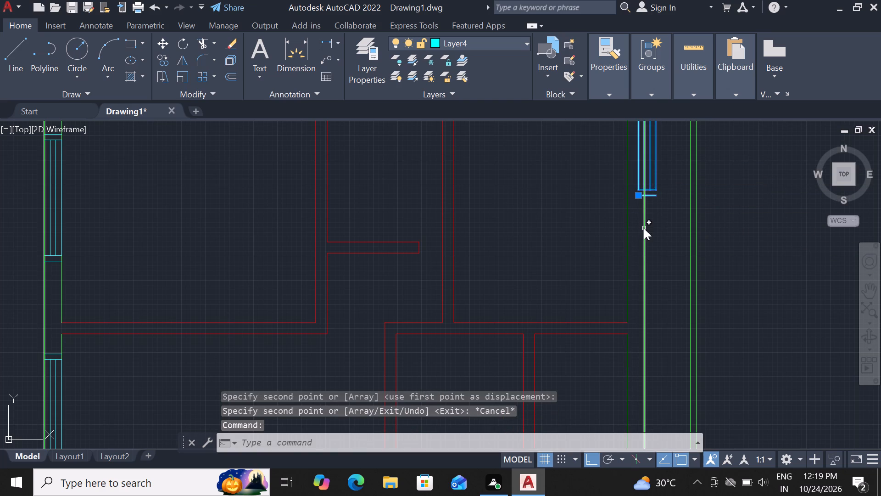
pyautogui.press('space')
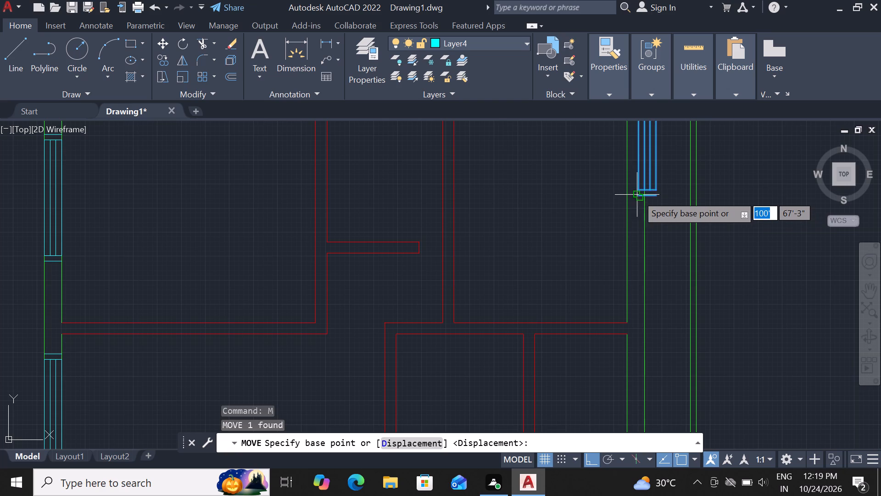
pyautogui.click(638, 194)
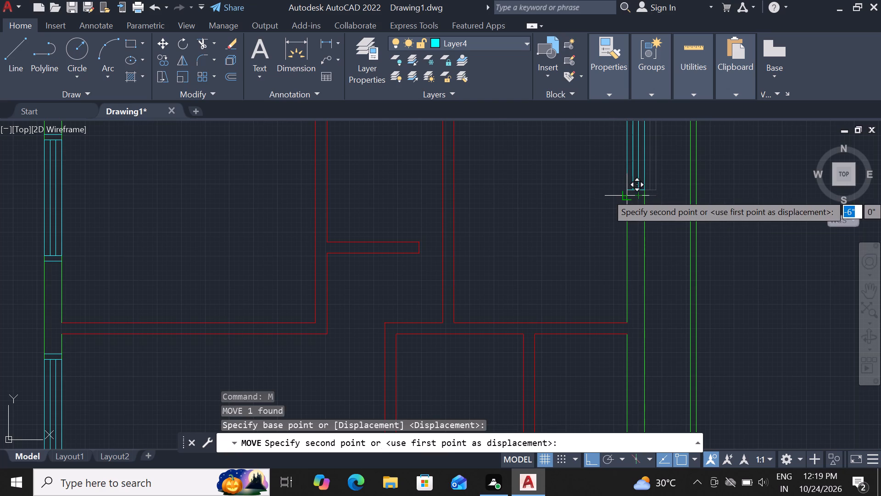
pyautogui.click(625, 193)
# Move the northeast 5' opening south along the east exterior wall, from the corner to near the middle of the room's side.
pyautogui.scroll(-3, 616, 281)
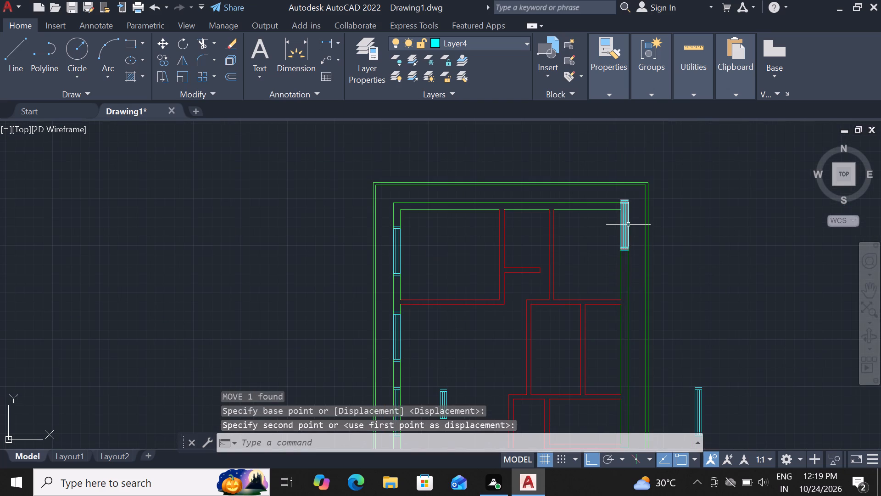
pyautogui.click(628, 225)
pyautogui.write('m')
pyautogui.press('space')
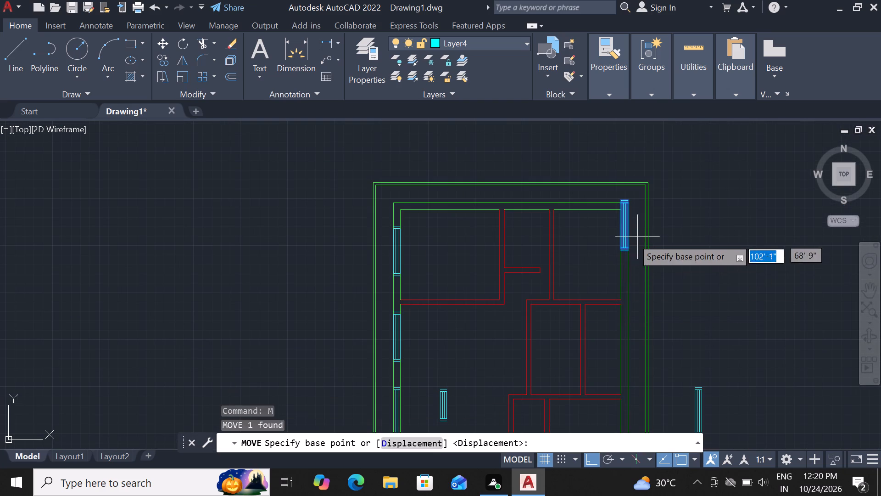
pyautogui.click(625, 241)
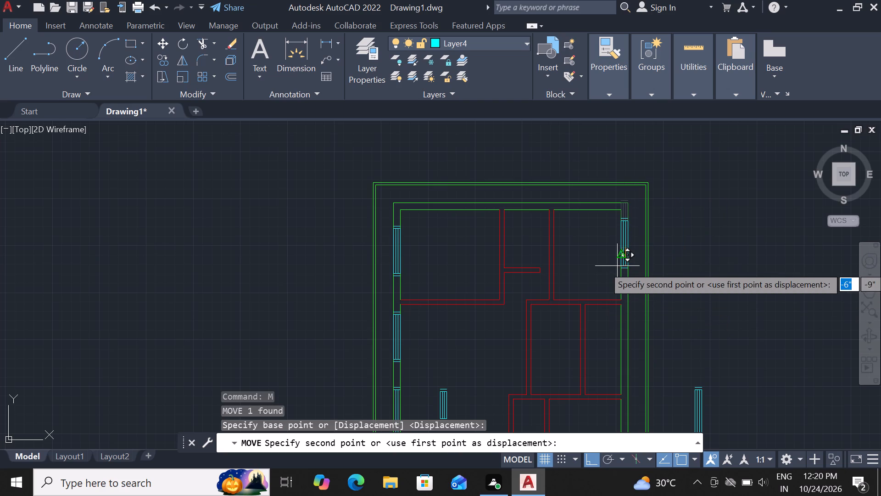
pyautogui.scroll(3, 618, 274)
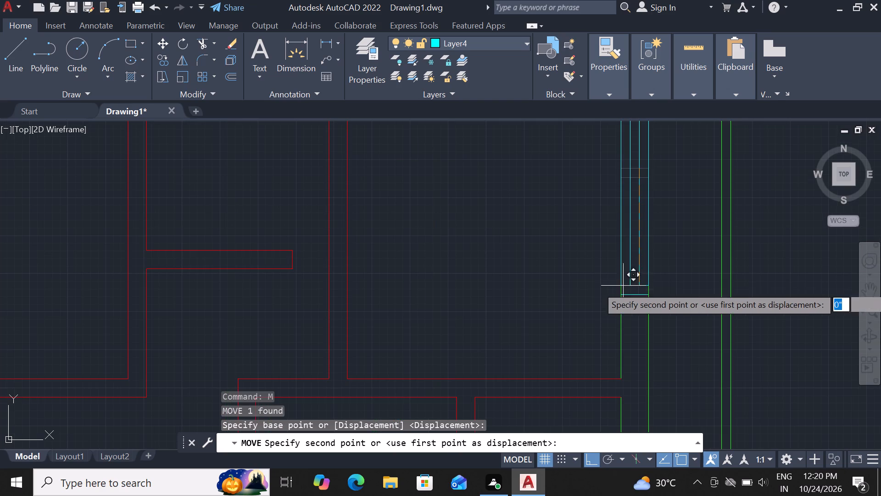
pyautogui.click(641, 287)
# Extend both lines of the red partition south of the northeast room eastward to the inner line of the outer boundary wall.
pyautogui.scroll(-3, 632, 313)
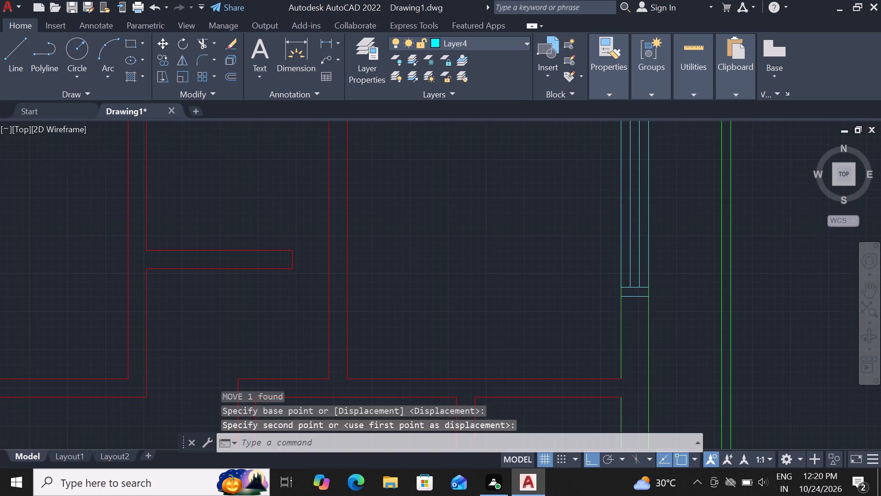
pyautogui.scroll(-2, 645, 291)
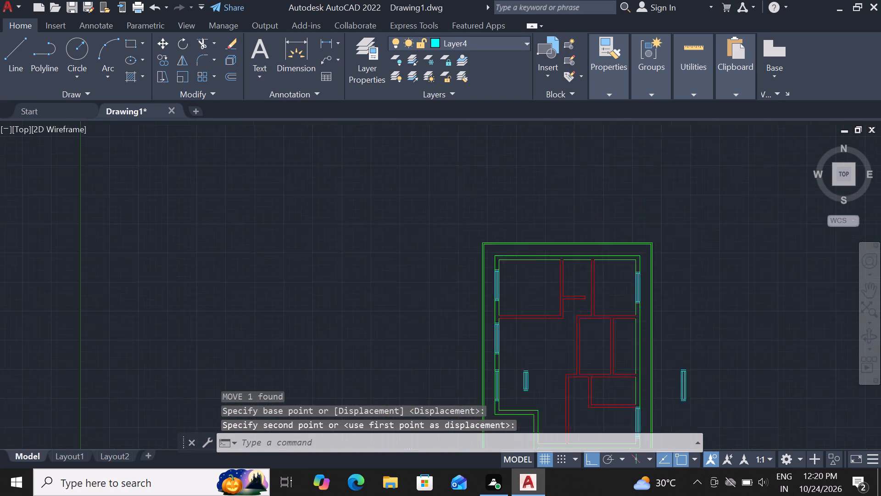
pyautogui.scroll(2, 625, 393)
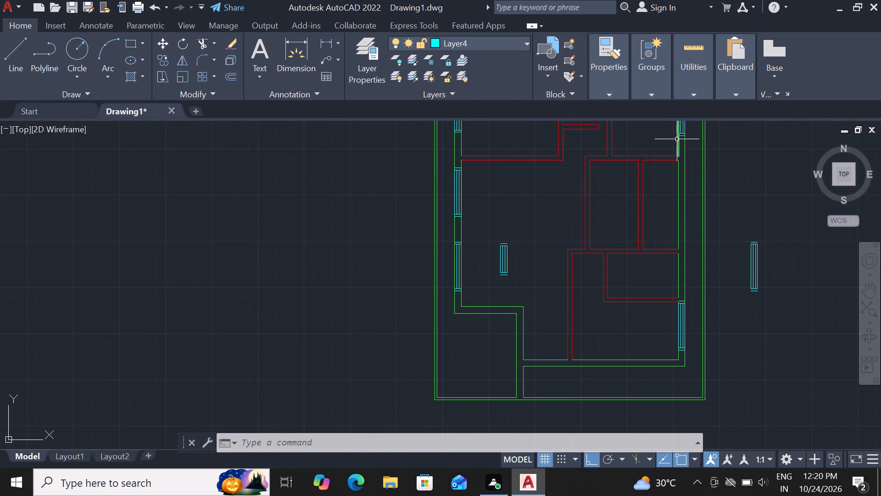
pyautogui.scroll(-1, 664, 166)
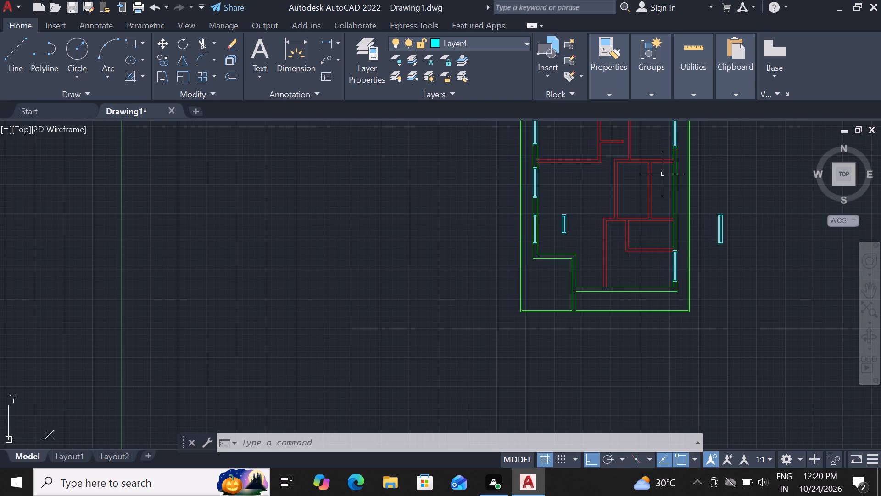
pyautogui.scroll(-1, 663, 174)
pyautogui.scroll(2, 672, 157)
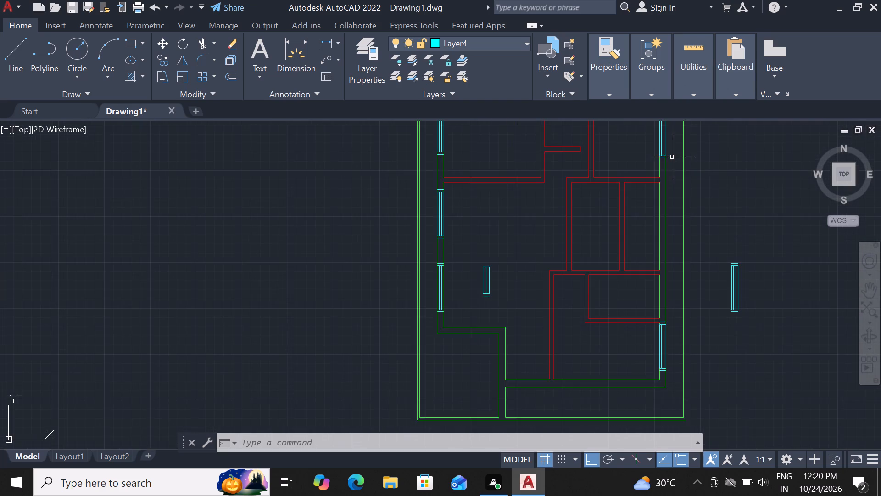
pyautogui.scroll(2, 671, 162)
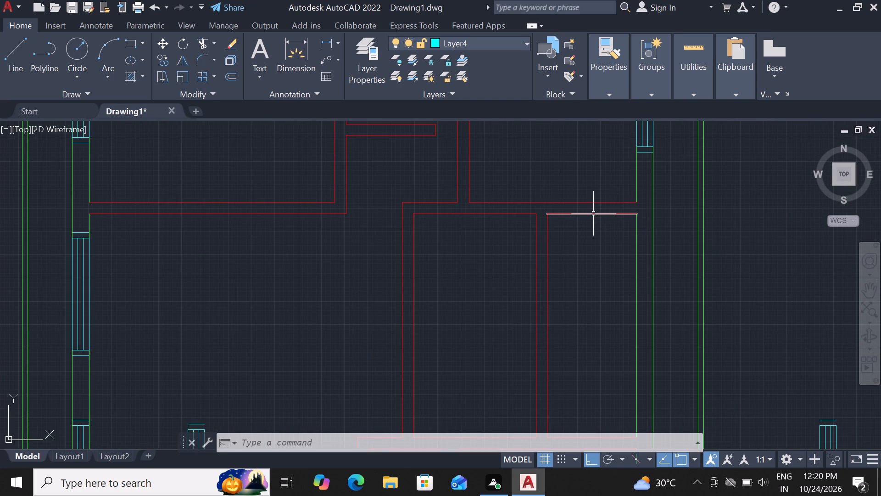
pyautogui.write('ex')
pyautogui.press('space')
pyautogui.press('space')
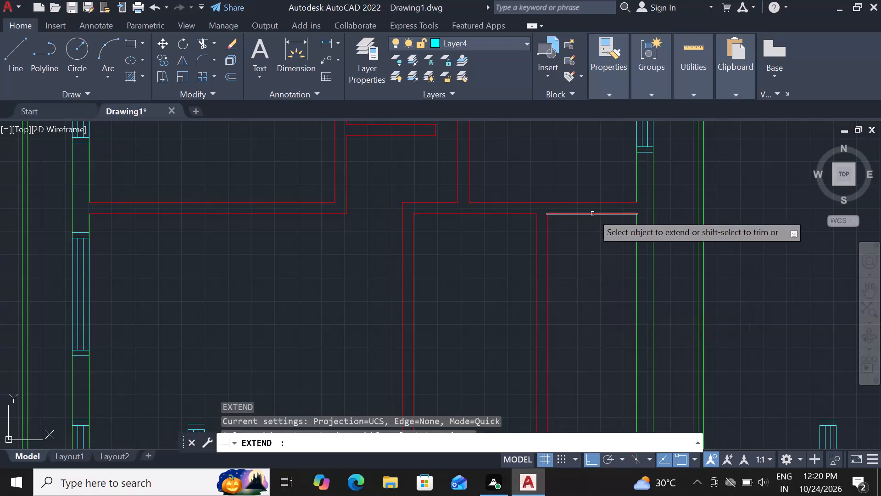
pyautogui.click(613, 201)
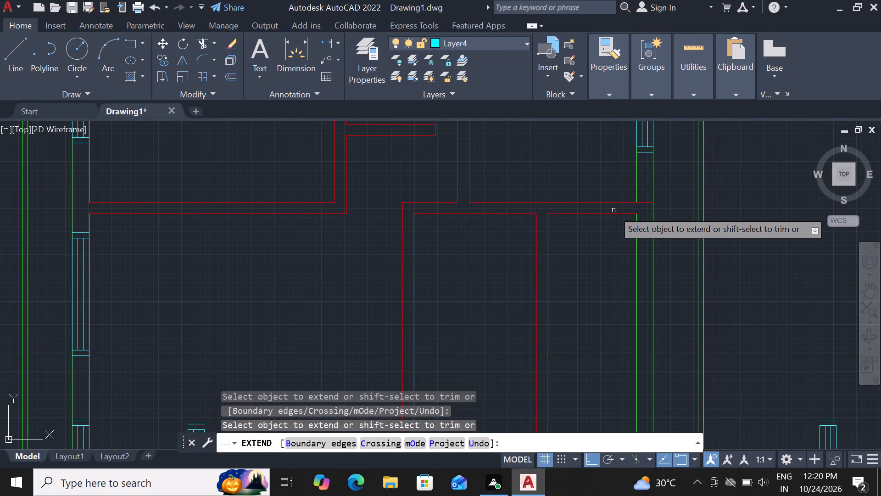
pyautogui.click(611, 215)
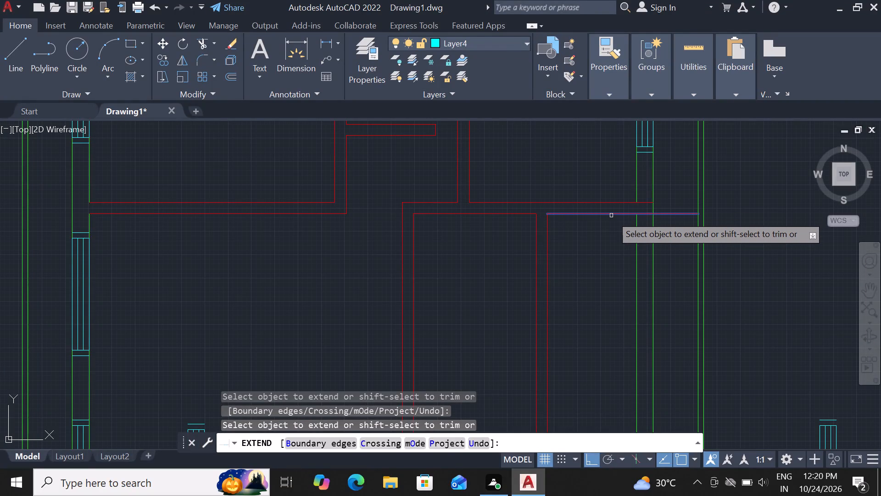
pyautogui.click(611, 215)
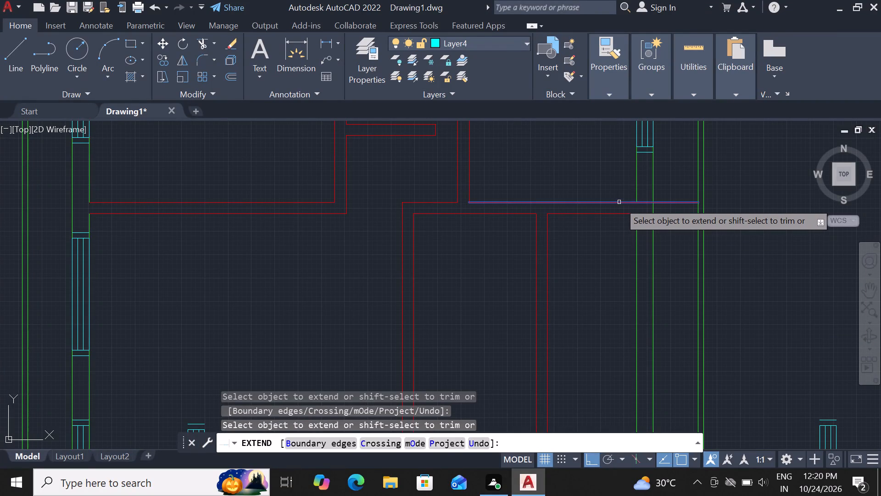
pyautogui.click(619, 202)
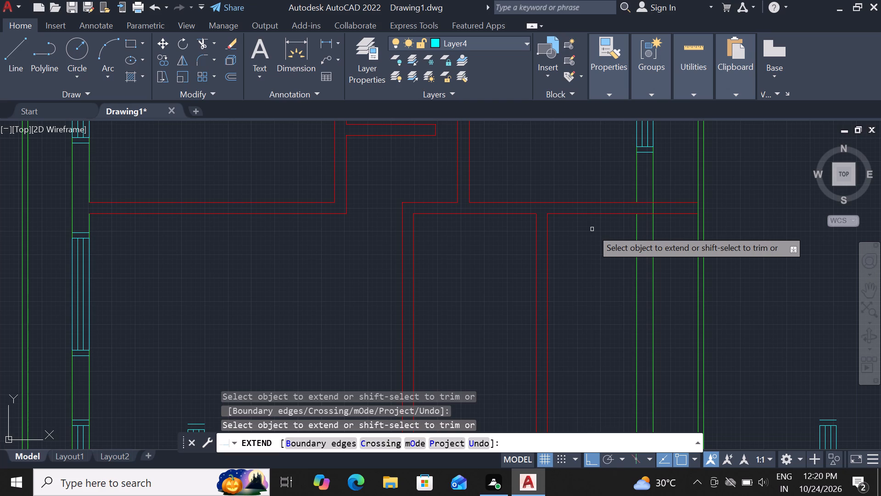
# Extend both lines of the red partition at the middle rooms' south side eastward to the outer boundary wall.
pyautogui.scroll(-3, 593, 210)
pyautogui.scroll(2, 597, 303)
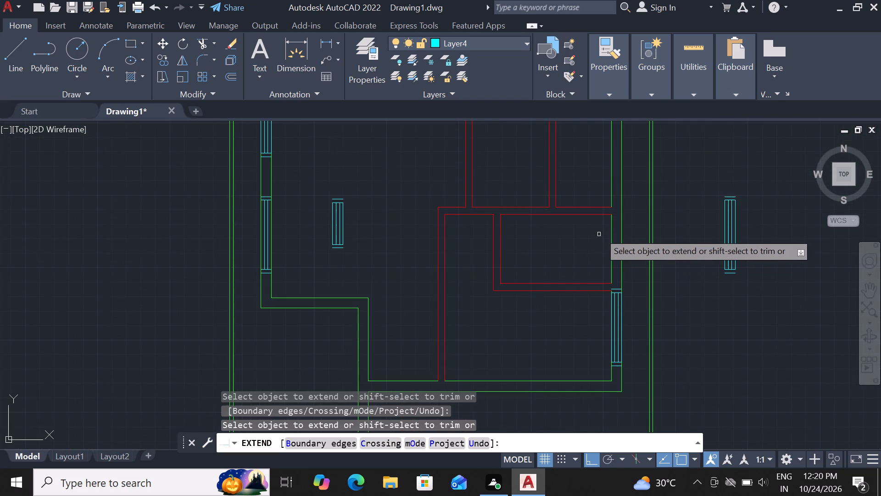
pyautogui.click(604, 215)
pyautogui.click(608, 215)
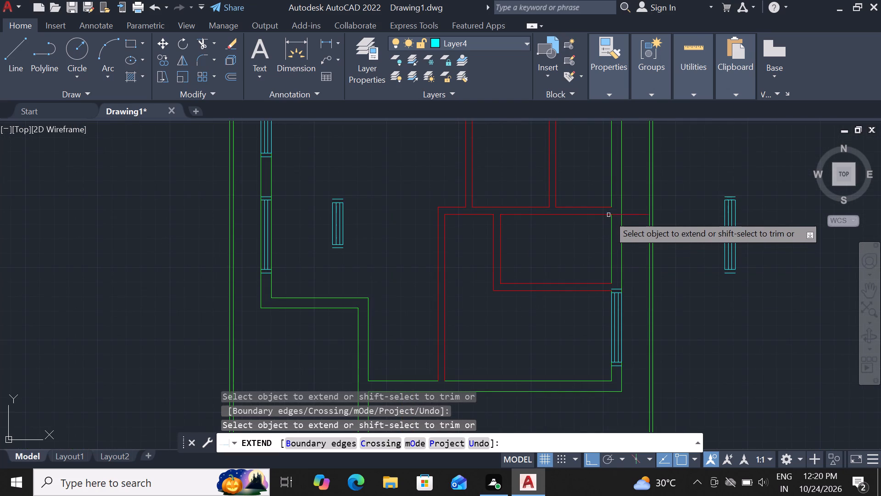
pyautogui.click(623, 215)
pyautogui.click(603, 208)
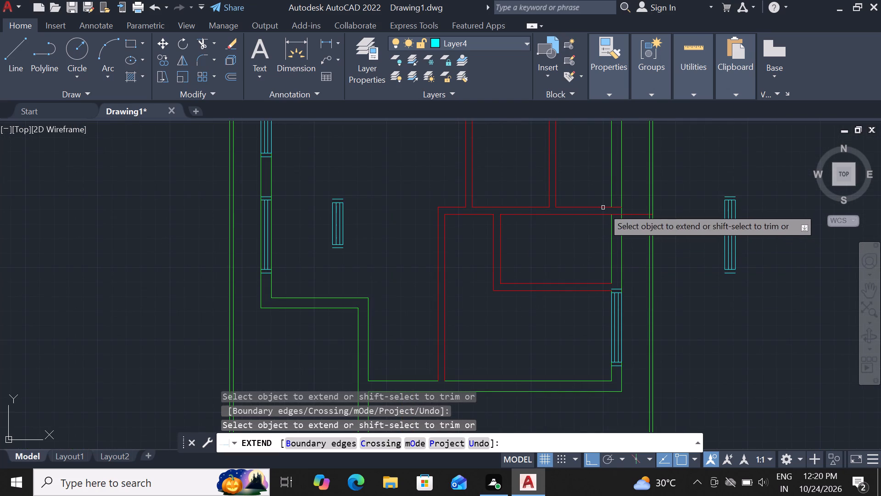
pyautogui.click(609, 207)
pyautogui.click(629, 207)
pyautogui.scroll(-2, 621, 238)
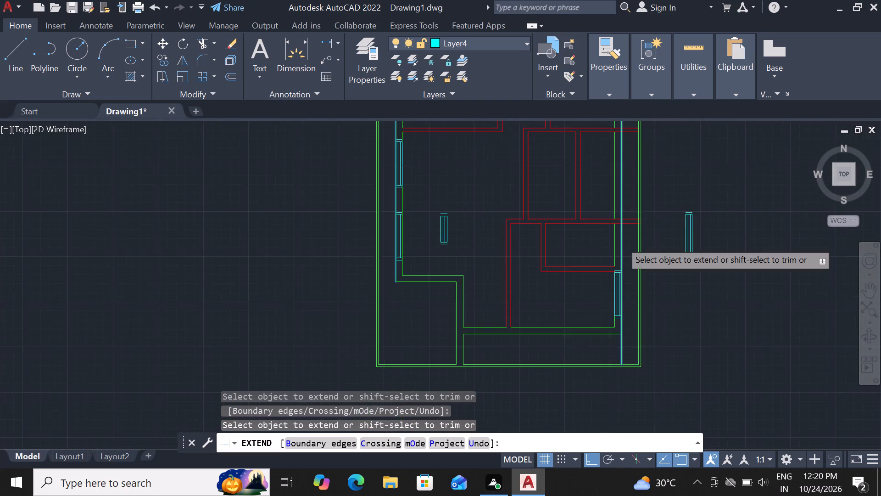
pyautogui.press('Escape')
# Trim away the inner red partitions and the east exterior wall's lines between the two extended partitions.
pyautogui.scroll(2, 626, 189)
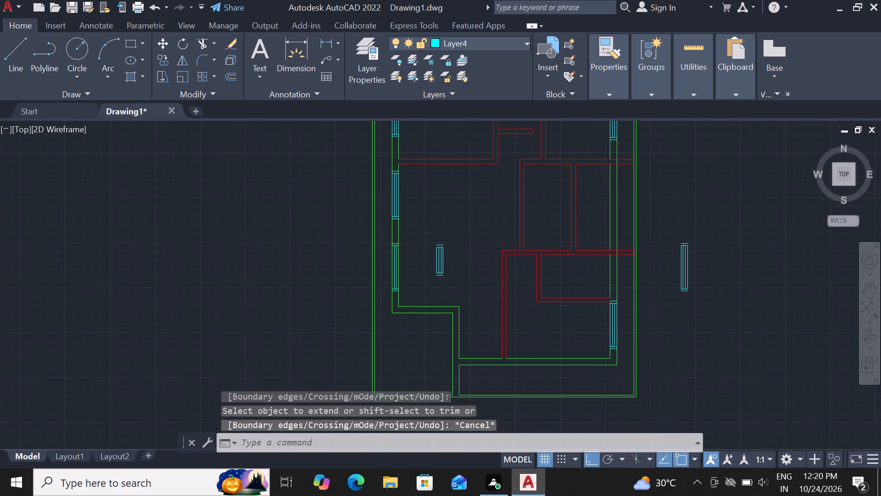
pyautogui.press('t')
pyautogui.write('r')
pyautogui.press('space')
pyautogui.press('space')
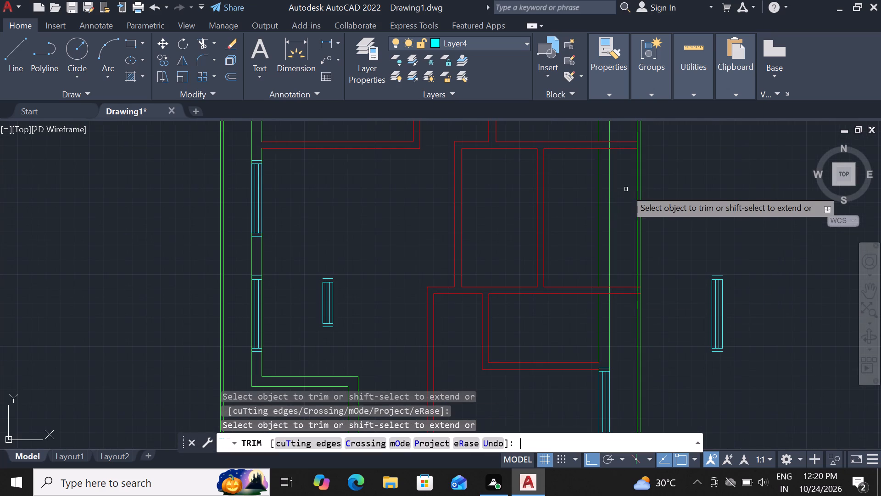
pyautogui.click(614, 200)
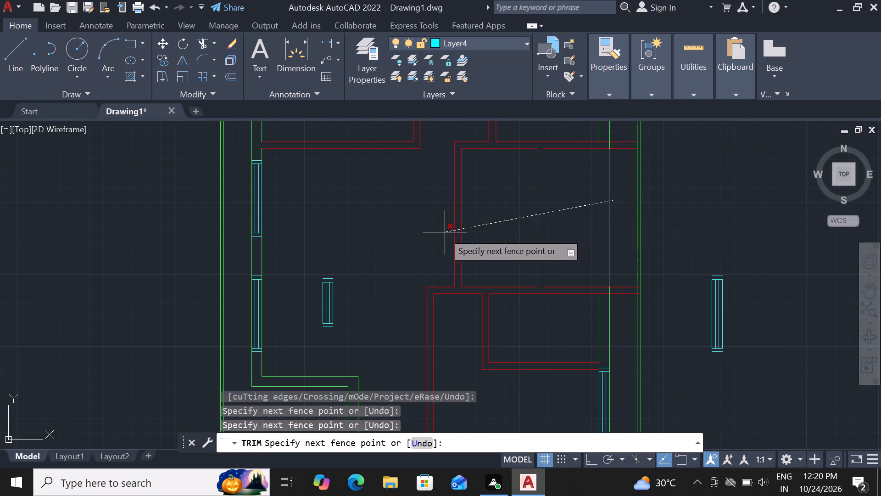
pyautogui.click(433, 234)
pyautogui.scroll(-1, 456, 231)
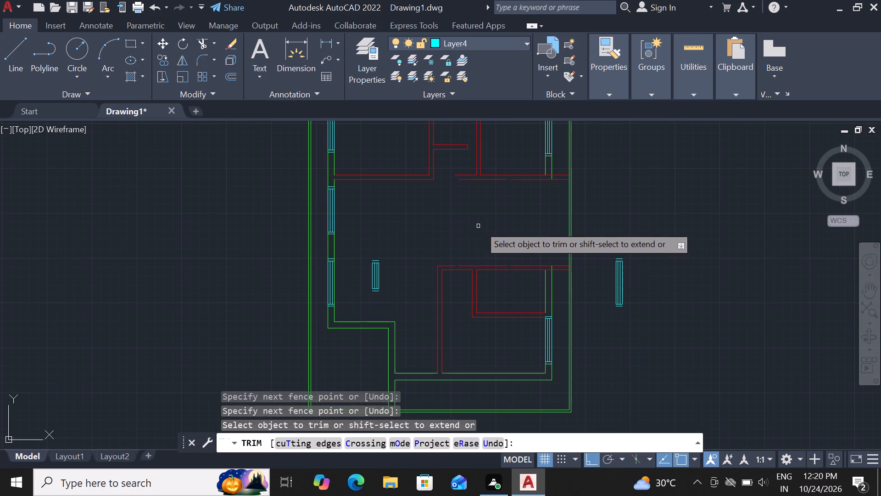
pyautogui.press('Escape')
# Trim the boundary wall's inner line between the two lines of the northern extended partition.
pyautogui.scroll(3, 570, 171)
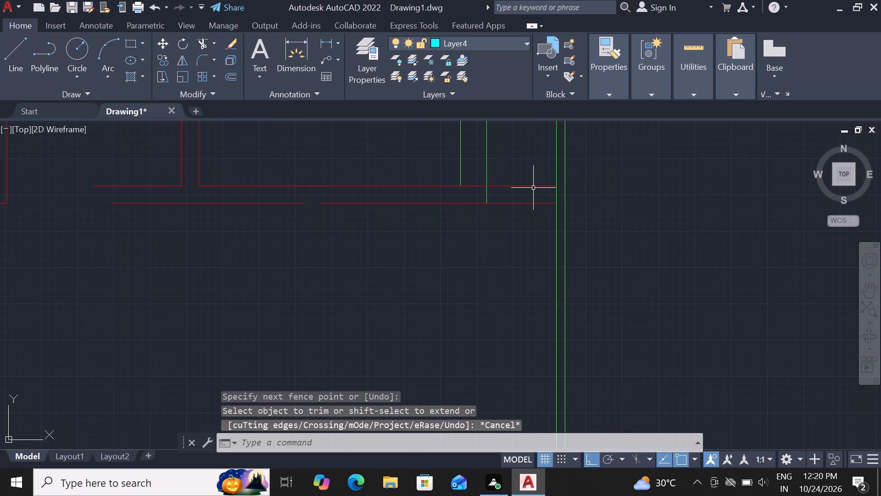
pyautogui.write('tr')
pyautogui.press('space')
pyautogui.press('space')
pyautogui.scroll(2, 552, 189)
pyautogui.click(557, 199)
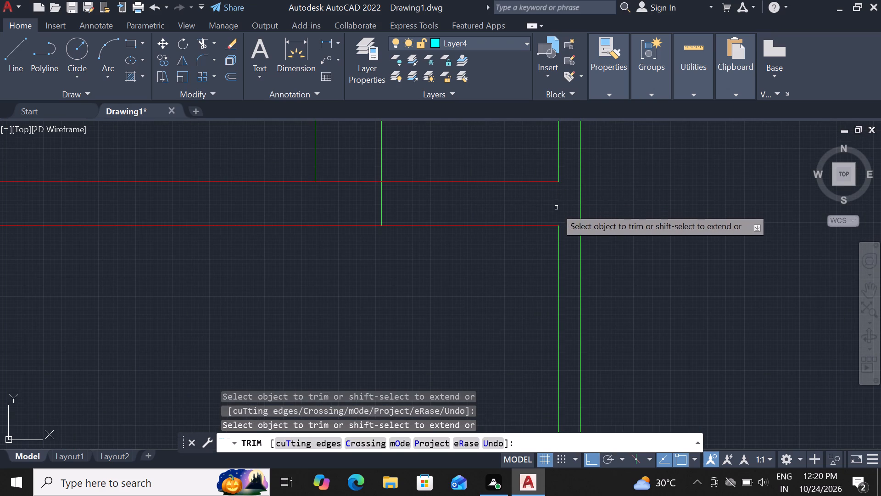
# Trim the green wall lines inside the southern extended partition and the partition's ends projecting past the boundary wall's inner line.
pyautogui.scroll(-2, 555, 209)
pyautogui.scroll(-1, 538, 251)
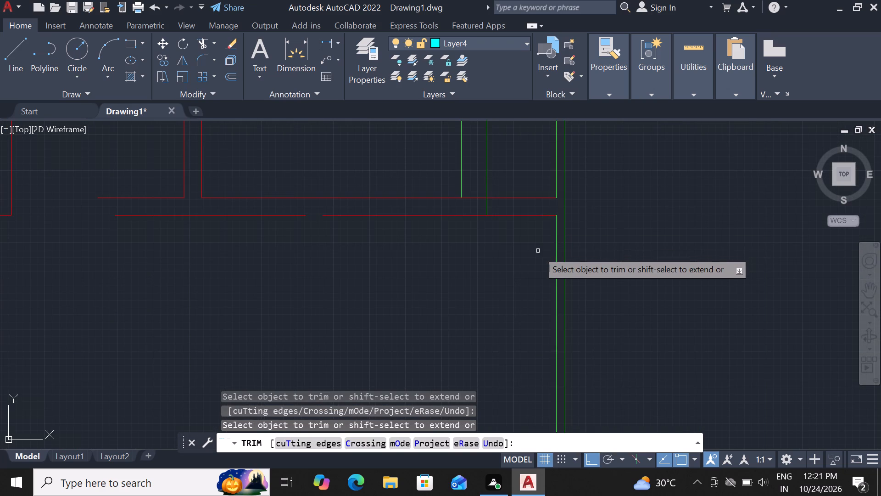
pyautogui.scroll(-2, 560, 228)
pyautogui.scroll(2, 552, 306)
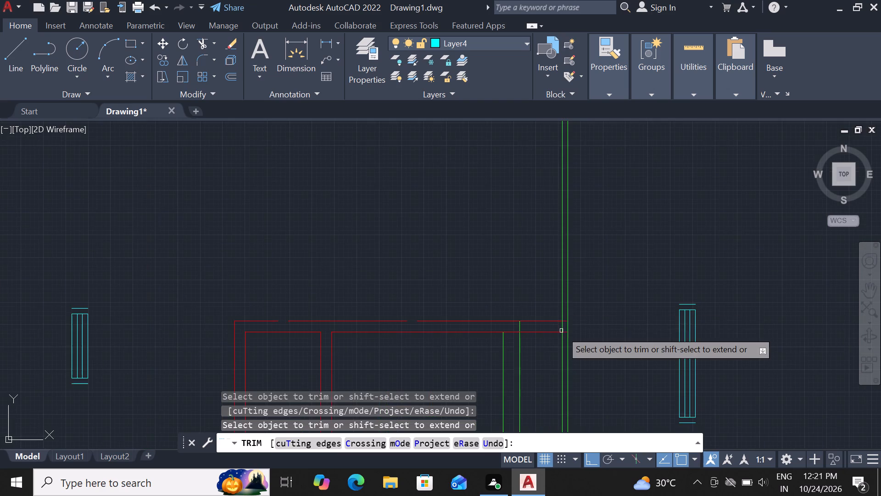
pyautogui.scroll(3, 561, 331)
pyautogui.click(562, 325)
pyautogui.moveTo(552, 321); pyautogui.dragTo(541, 321)
pyautogui.click(503, 317)
pyautogui.click(349, 320)
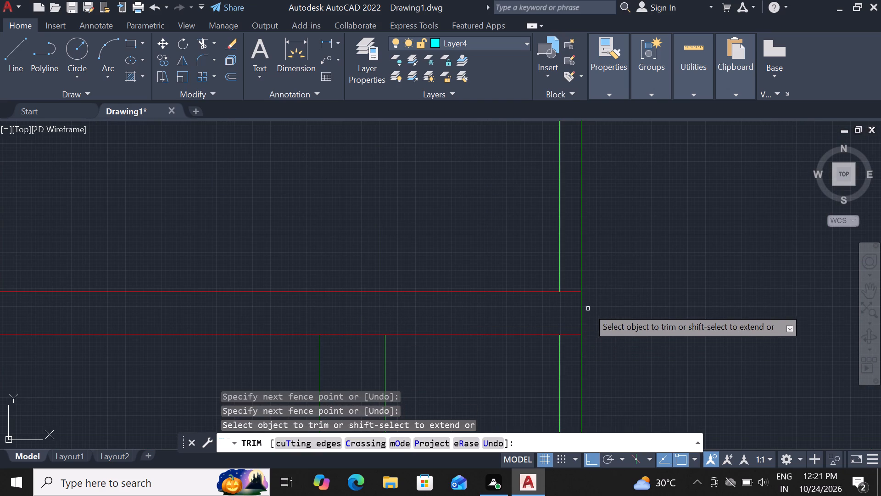
pyautogui.click(566, 282)
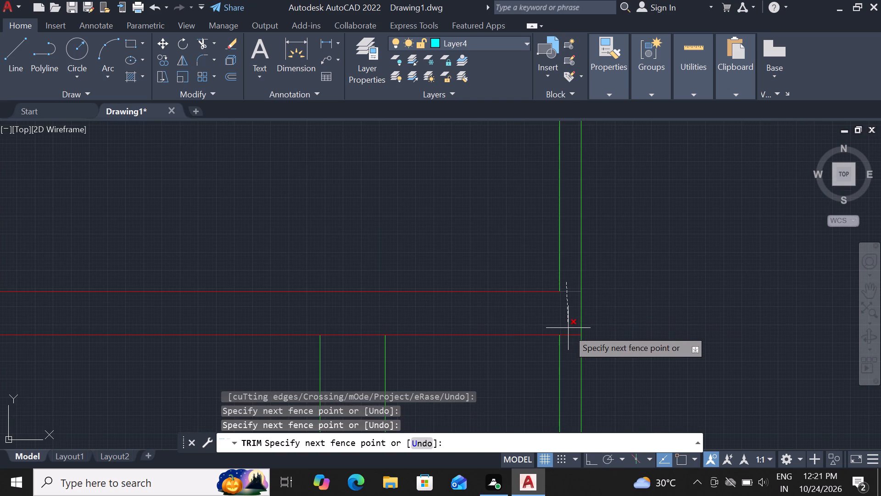
pyautogui.click(570, 342)
pyautogui.scroll(-3, 570, 321)
pyautogui.press('Escape')
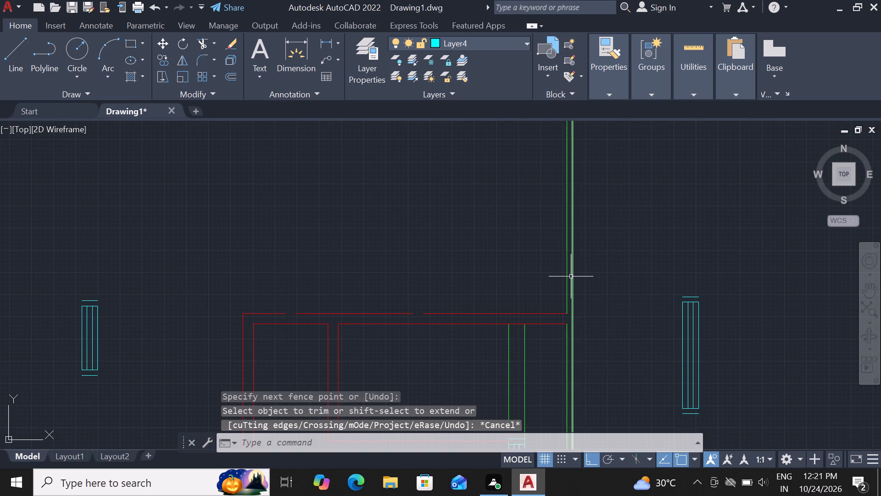
# Offset the boundary wall's inner line between the two extended partitions 6" west into the cleared room.
pyautogui.scroll(2, 571, 276)
pyautogui.click(558, 281)
pyautogui.write('of')
pyautogui.press('space')
pyautogui.write('6"')
pyautogui.press('Return')
pyautogui.click(501, 338)
pyautogui.scroll(-3, 553, 303)
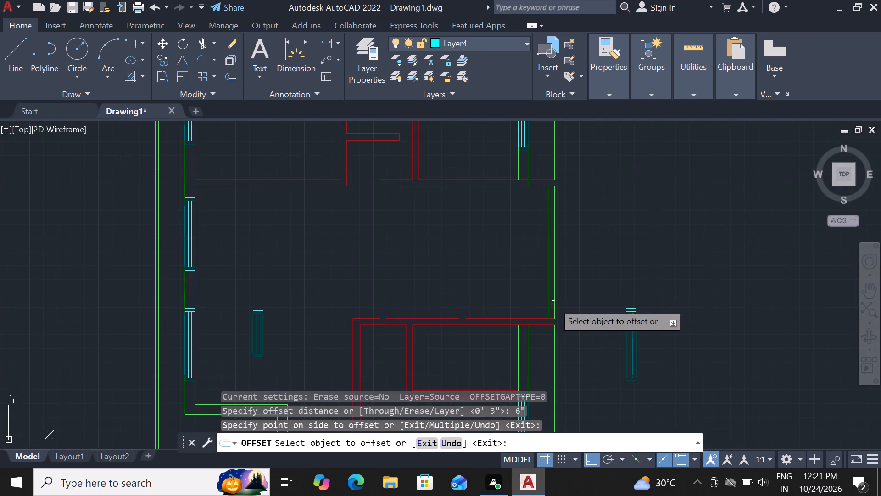
pyautogui.press('Escape')
# Delete the original inner line of the boundary wall between the two extended partitions.
pyautogui.scroll(-1, 558, 270)
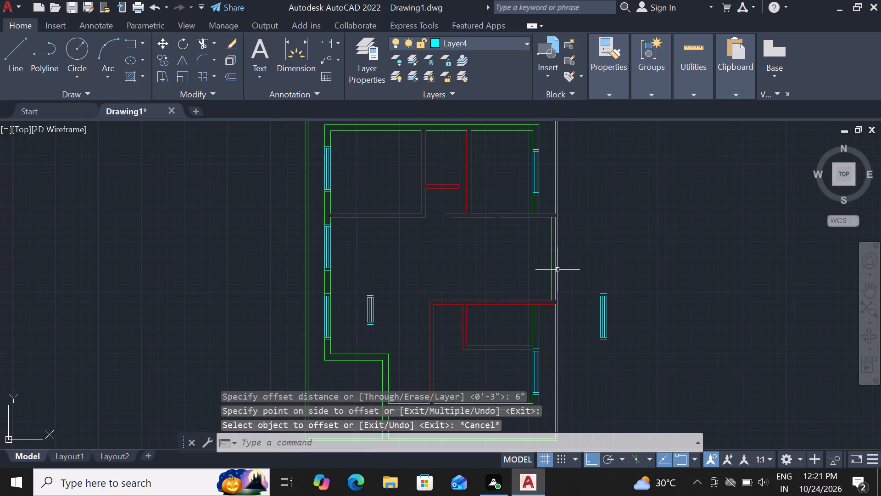
pyautogui.scroll(2, 555, 265)
pyautogui.click(551, 272)
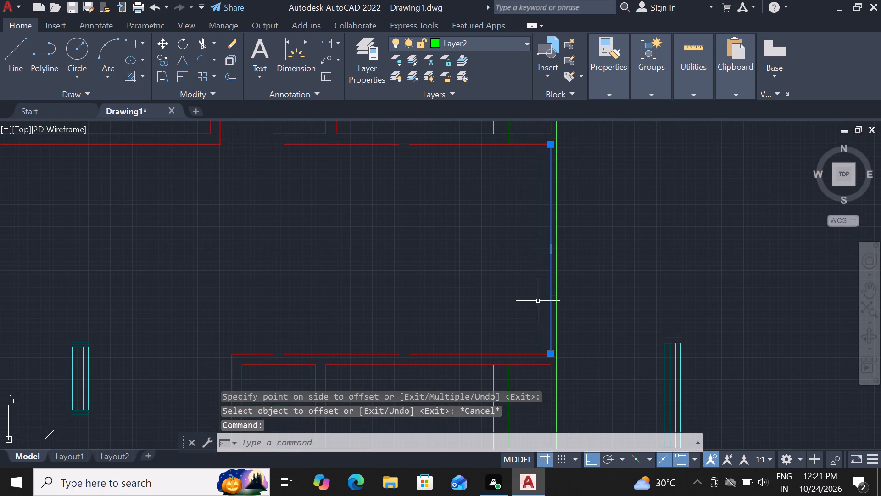
pyautogui.press('Delete')
# Measure the thickness between the new offset line and the boundary wall's outer line at the north end.
pyautogui.click(296, 61)
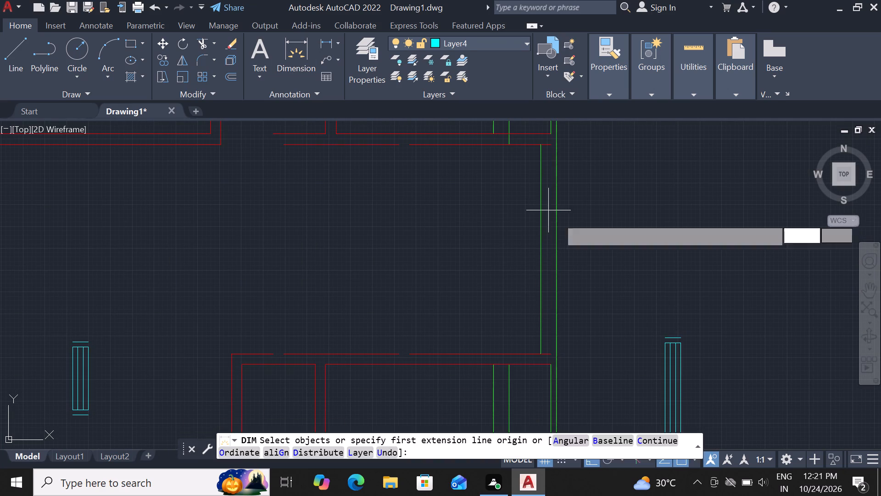
pyautogui.click(539, 144)
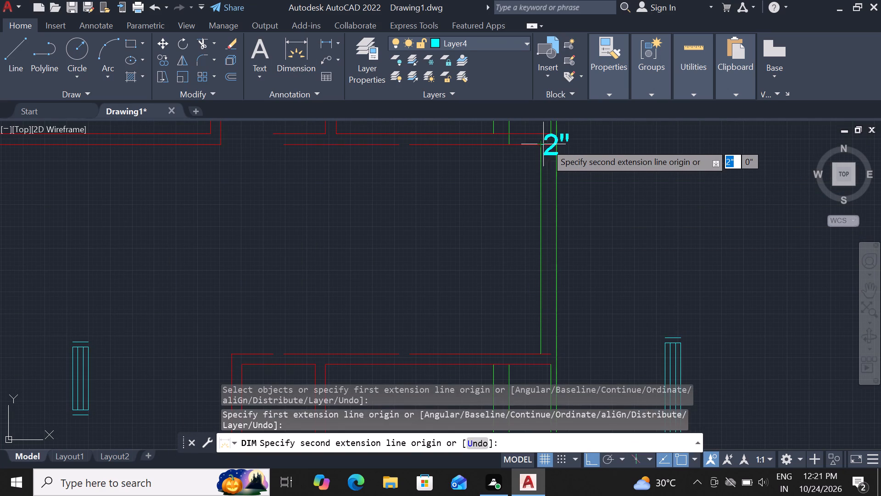
pyautogui.scroll(2, 555, 143)
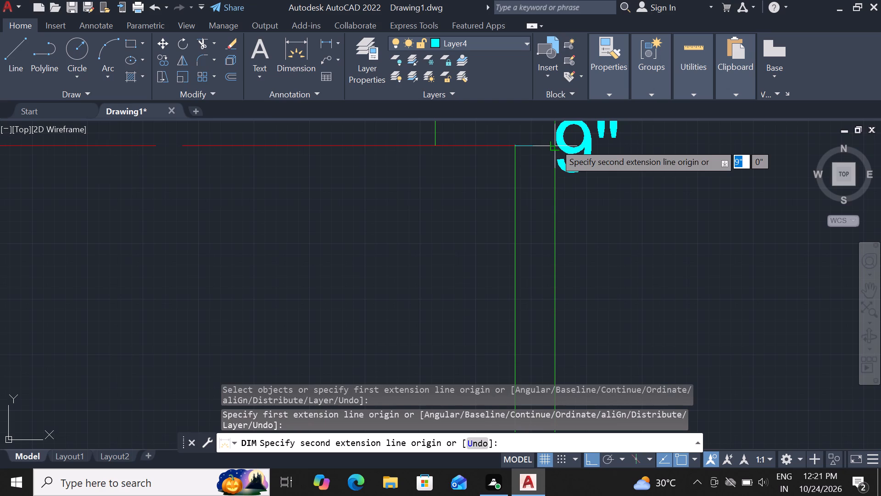
pyautogui.press('Escape')
# Trim the room-side lines of the northern and southern partitions where they project east past the new inner boundary wall line.
pyautogui.write('tr')
pyautogui.press('space')
pyautogui.press('space')
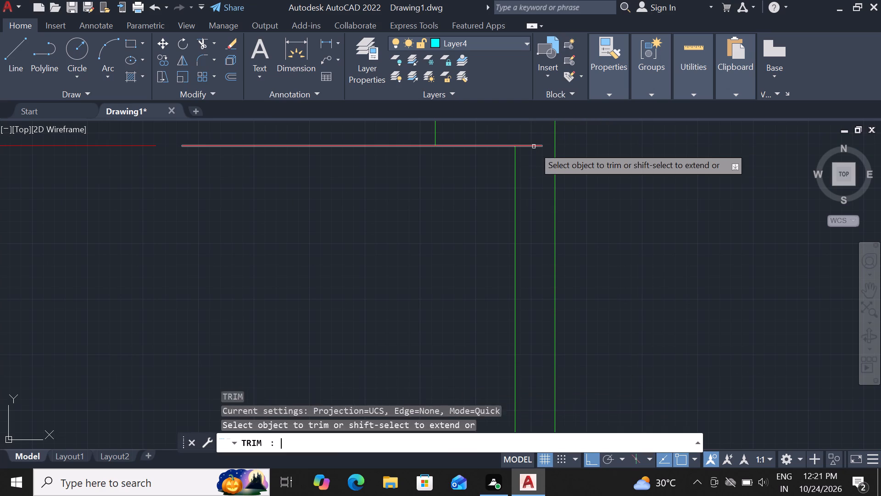
pyautogui.click(534, 142)
pyautogui.click(530, 173)
pyautogui.scroll(-3, 530, 166)
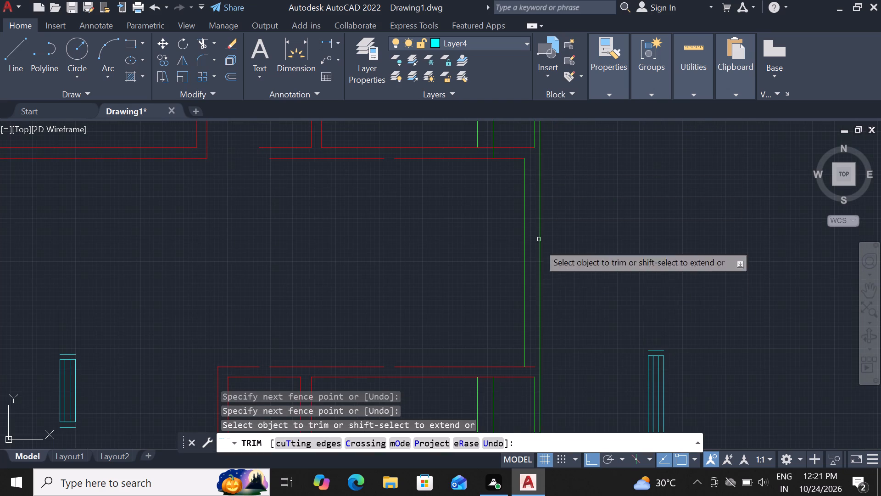
pyautogui.scroll(1, 530, 371)
pyautogui.moveTo(529, 371); pyautogui.dragTo(529, 363)
pyautogui.click(527, 336)
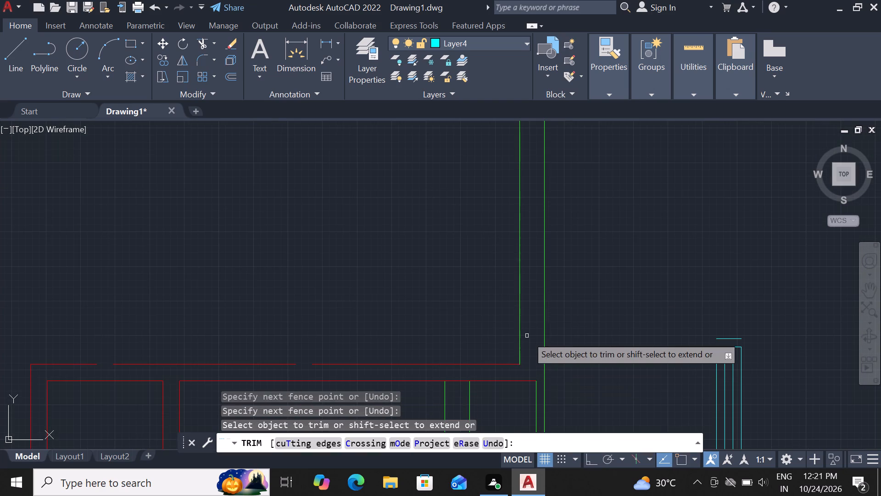
pyautogui.scroll(-3, 536, 333)
pyautogui.press('F1')
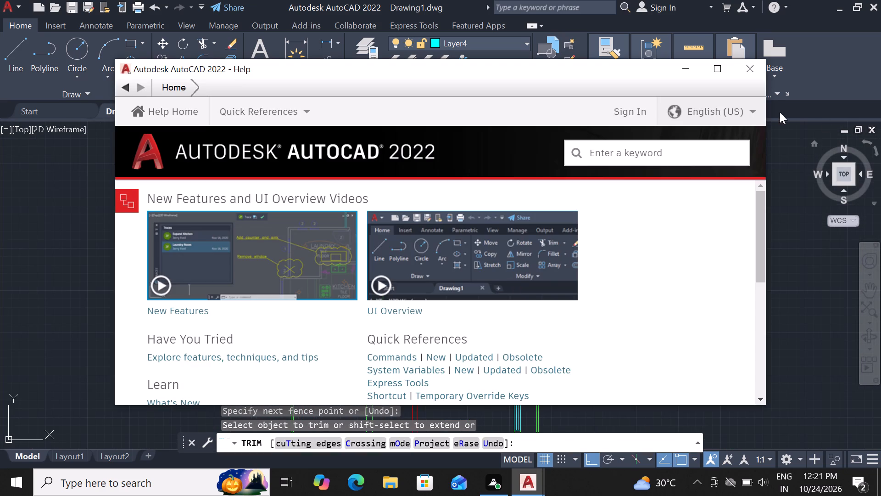
pyautogui.click(752, 73)
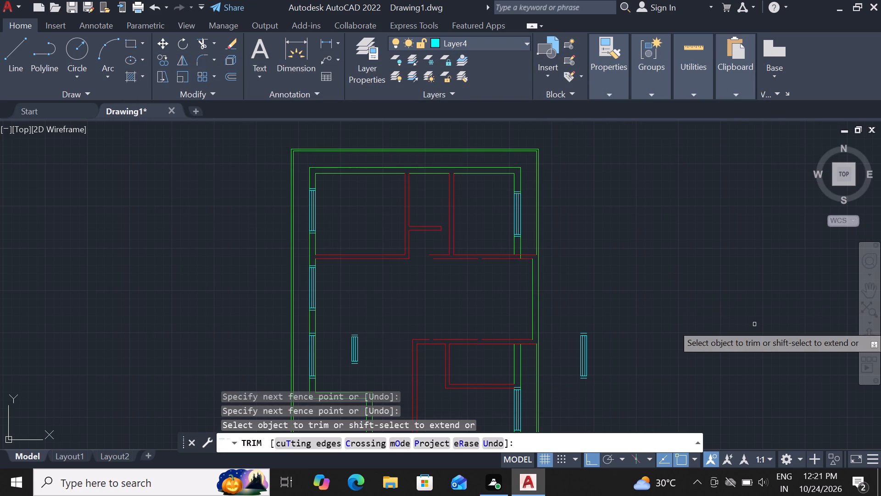
pyautogui.scroll(2, 496, 316)
pyautogui.press('Escape')
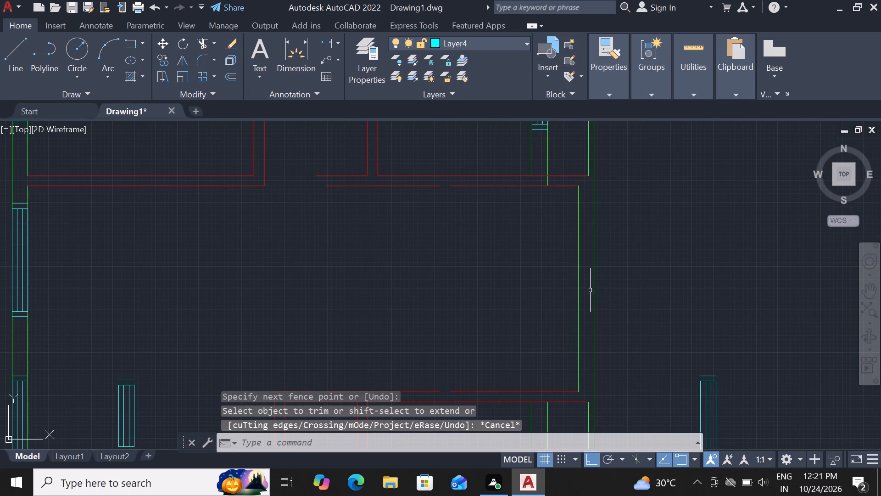
# Offset the middle east room's new inner boundary wall line 4' west into the room.
pyautogui.click(580, 296)
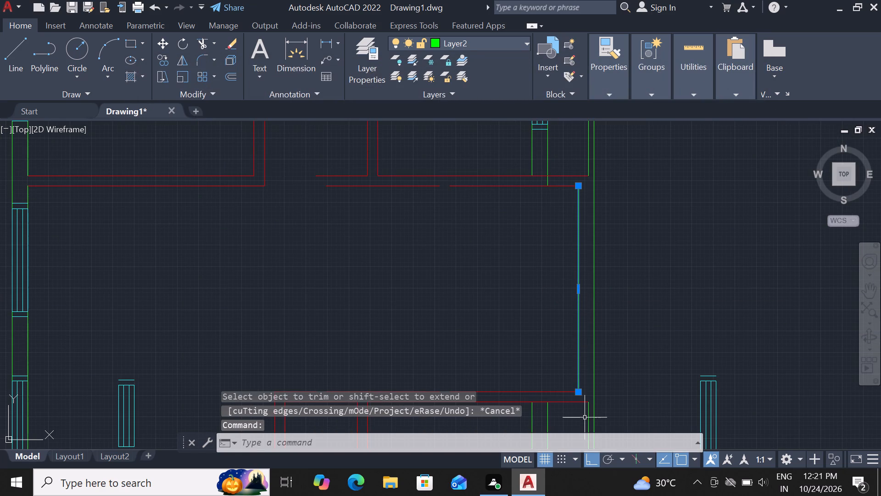
pyautogui.write('of')
pyautogui.press('space')
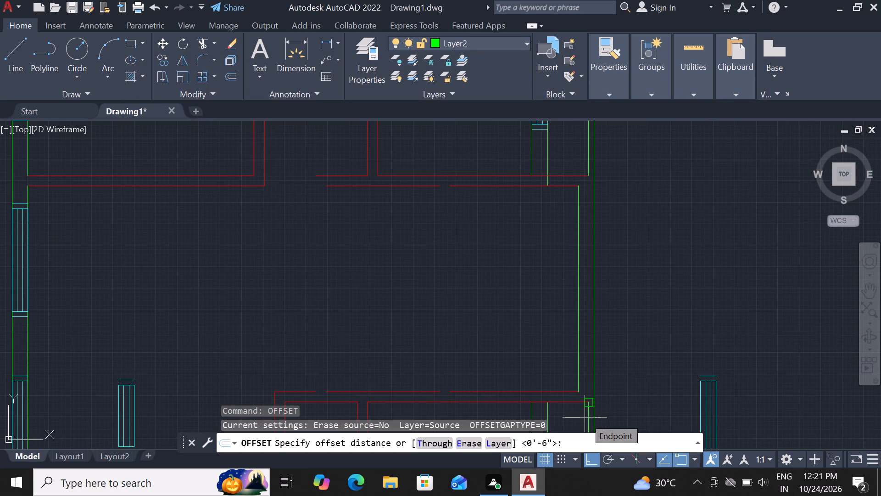
pyautogui.write("4'")
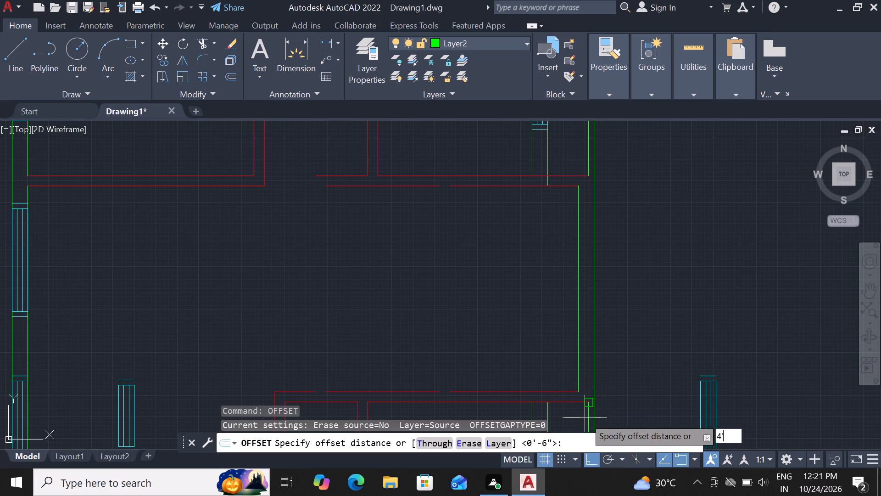
pyautogui.press('Return')
pyautogui.moveTo(486, 418); pyautogui.dragTo(486, 411)
pyautogui.press('Escape')
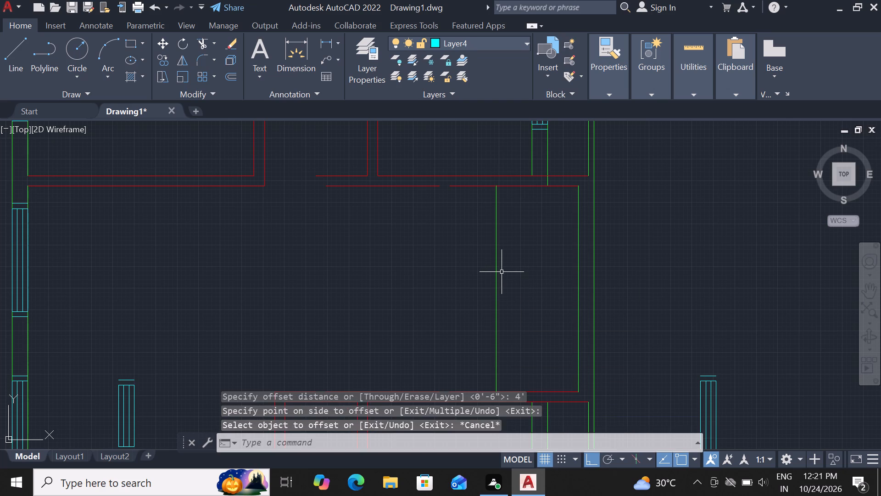
# Offset the new cross-wall line 6" west to give the wall its second face.
pyautogui.click(496, 274)
pyautogui.write('of')
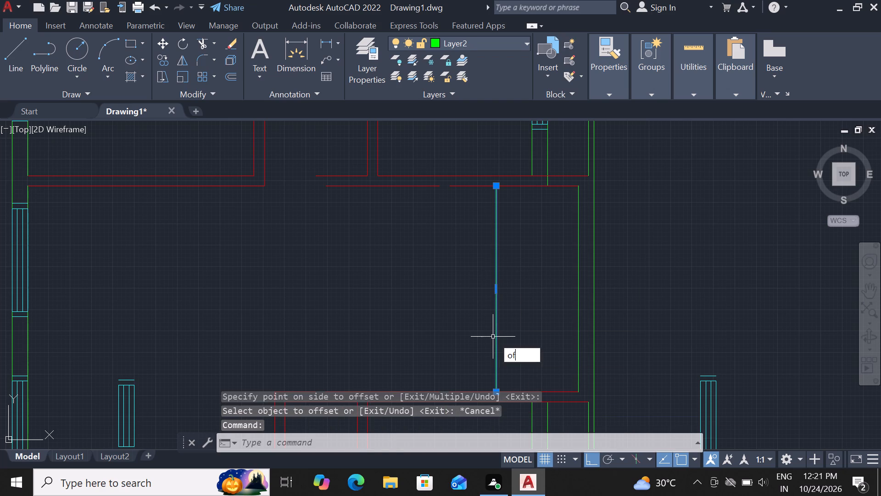
pyautogui.press('space')
pyautogui.write('6"')
pyautogui.press('Return')
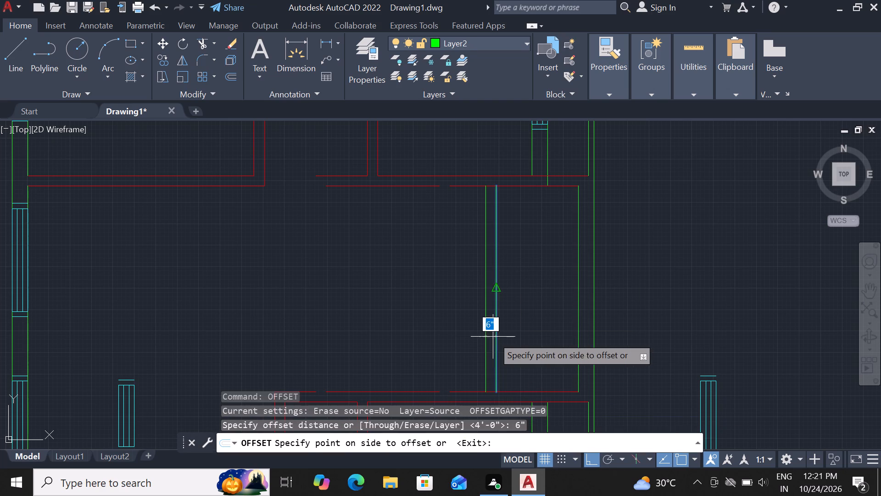
pyautogui.click(479, 339)
pyautogui.press('Escape')
# Offset the west face of the new 6" wall 8'6" west to set the room's far side.
pyautogui.click(485, 308)
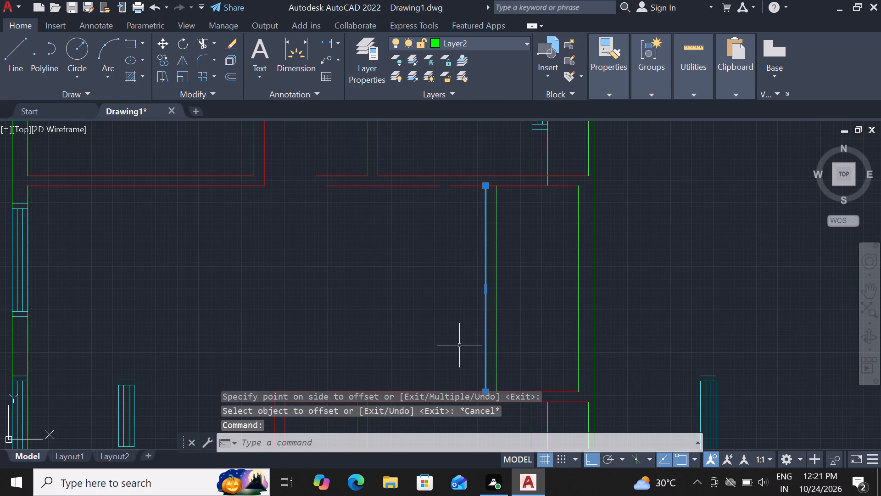
pyautogui.write('of')
pyautogui.press('space')
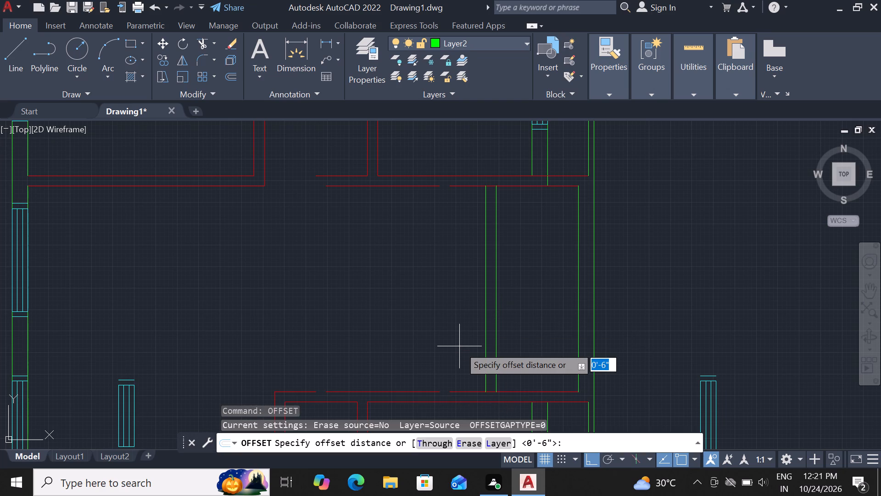
pyautogui.write("8'")
pyautogui.write('6"')
pyautogui.press('Return')
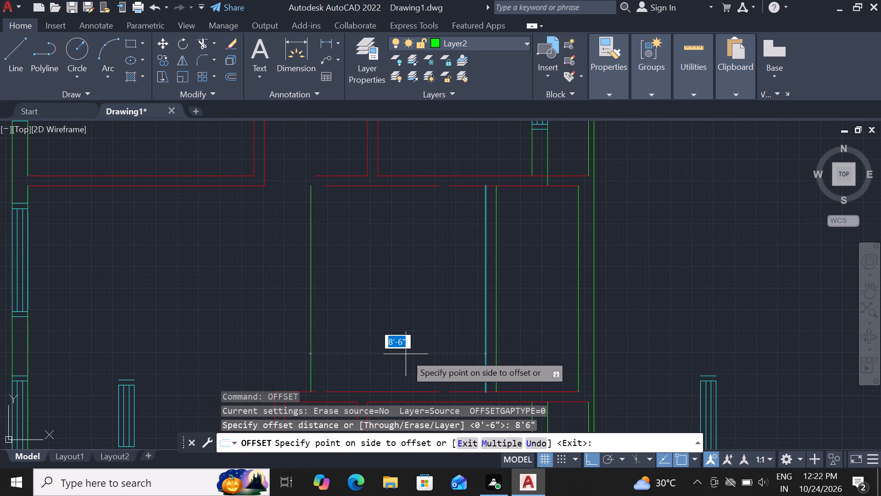
pyautogui.click(406, 354)
pyautogui.scroll(-2, 440, 327)
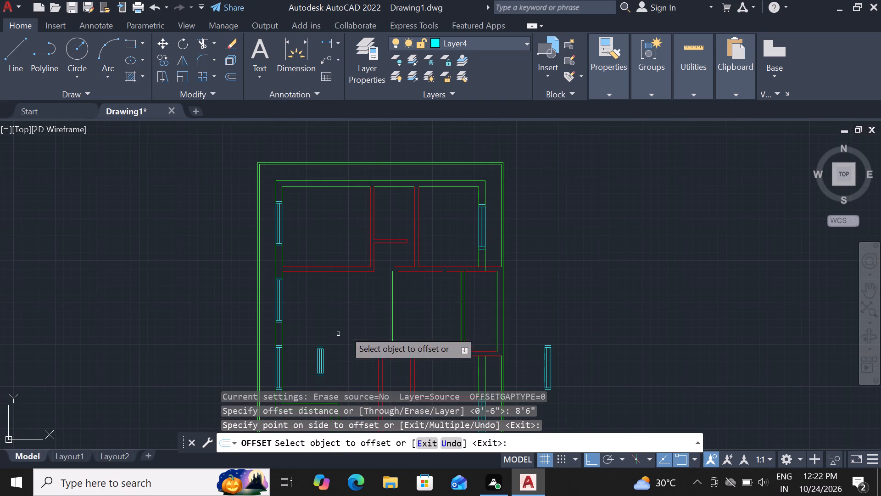
pyautogui.scroll(2, 380, 304)
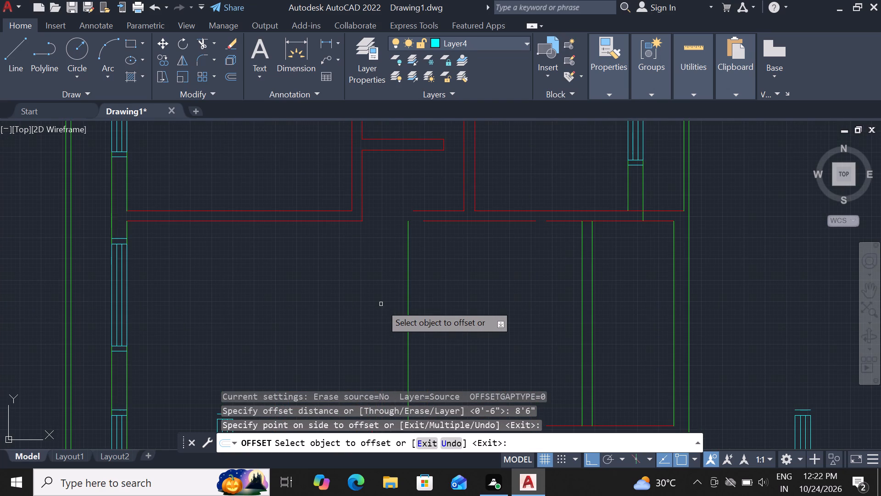
pyautogui.press('Escape')
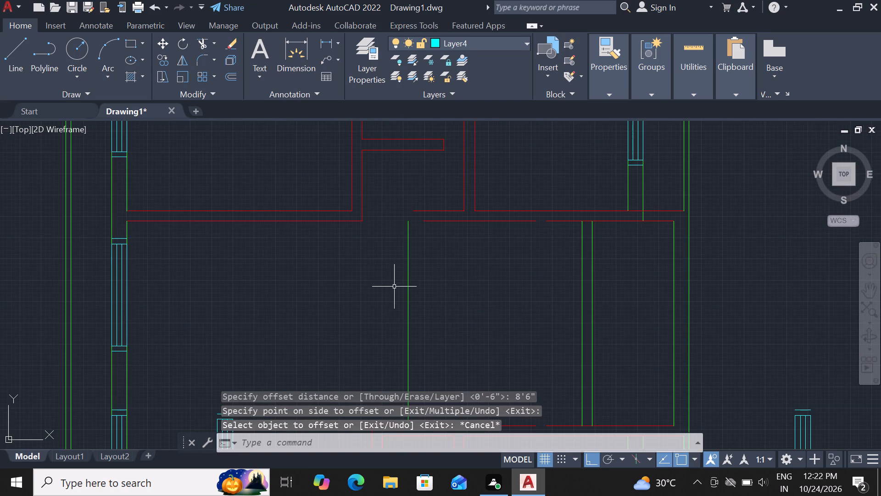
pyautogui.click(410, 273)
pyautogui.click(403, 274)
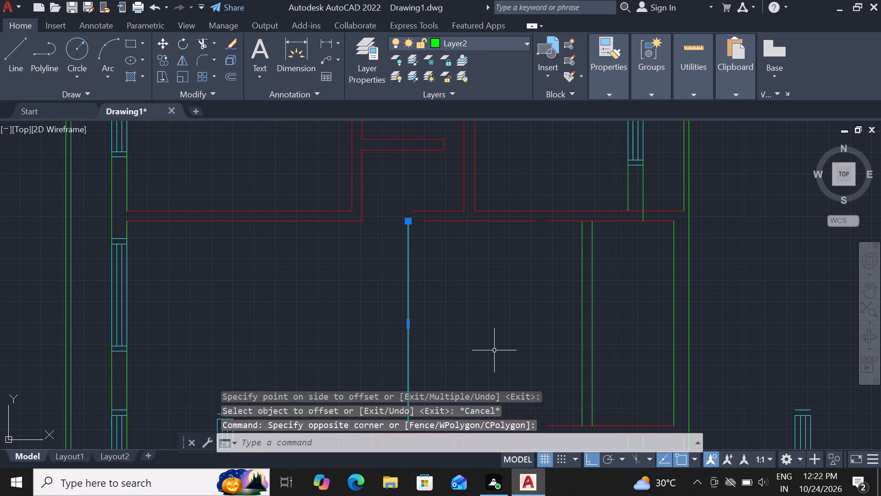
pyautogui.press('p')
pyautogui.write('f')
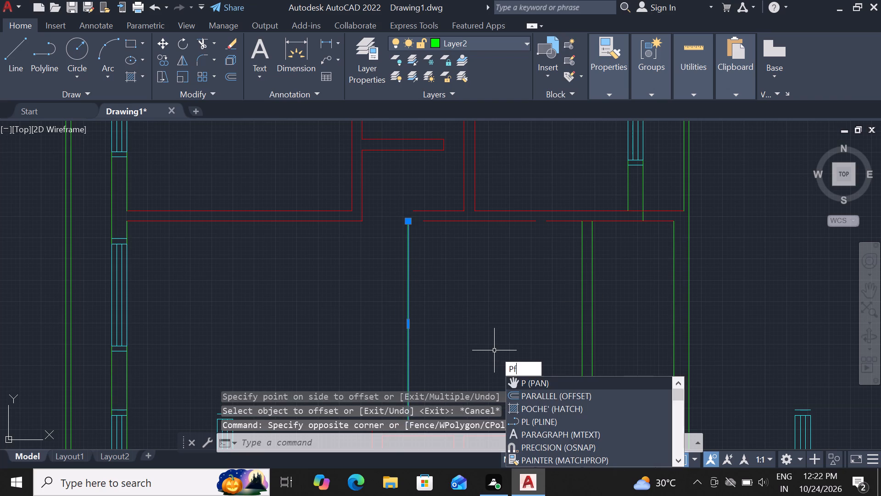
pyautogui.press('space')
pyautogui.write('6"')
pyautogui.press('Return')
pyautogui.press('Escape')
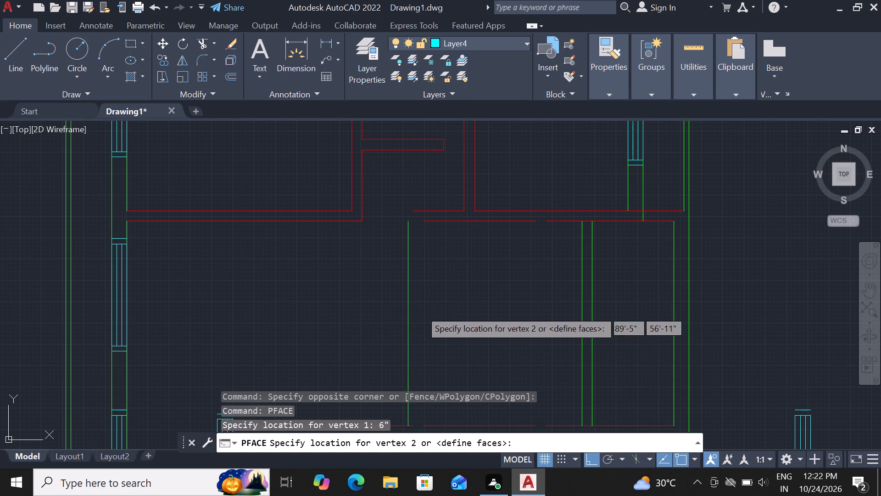
# Offset the room's westernmost new green line 6" west to form the second face of the west wall.
pyautogui.click(412, 299)
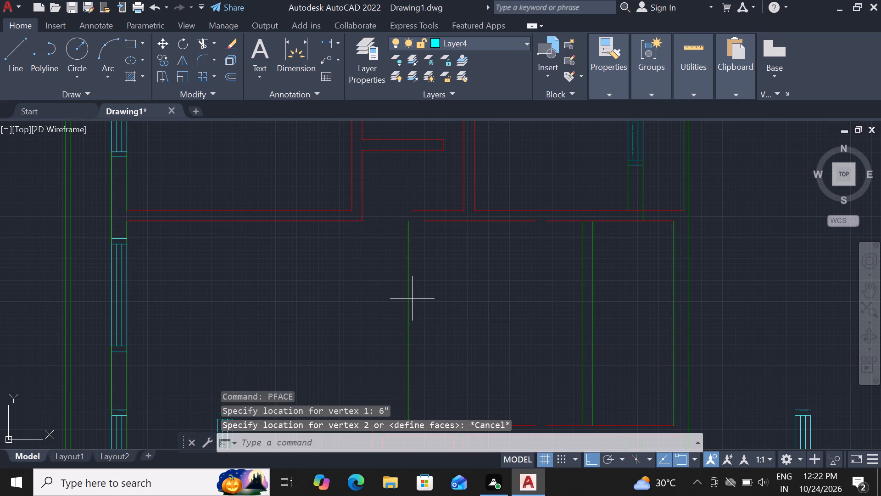
pyautogui.click(400, 301)
pyautogui.write('of')
pyautogui.press('space')
pyautogui.write('6"')
pyautogui.press('Return')
pyautogui.click(368, 342)
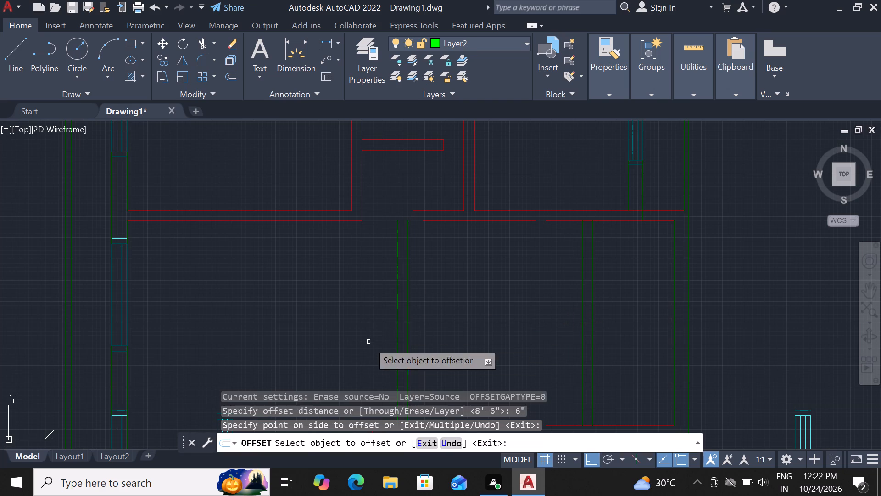
pyautogui.press('Escape')
# Extend the room-side red lines of the northern and southern partitions to close their gaps and meet the new west wall.
pyautogui.scroll(-2, 428, 199)
pyautogui.scroll(2, 425, 199)
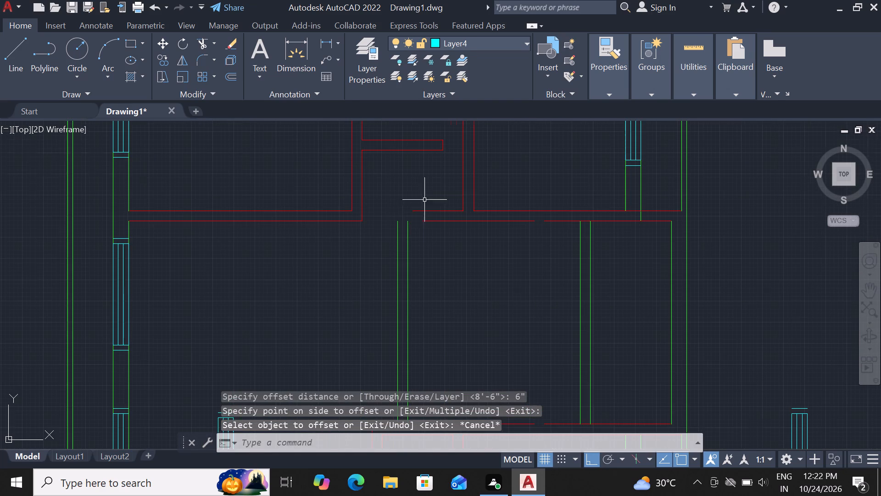
pyautogui.press('t')
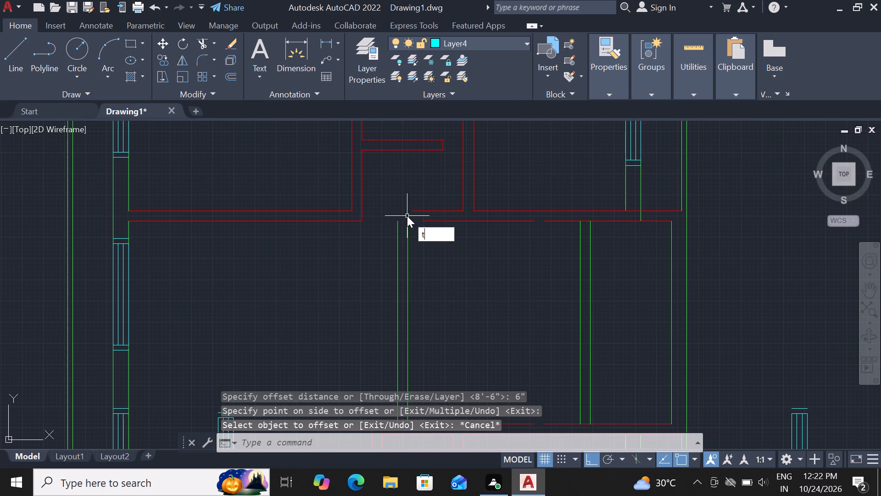
pyautogui.press('Escape')
pyautogui.write('ex')
pyautogui.press('space')
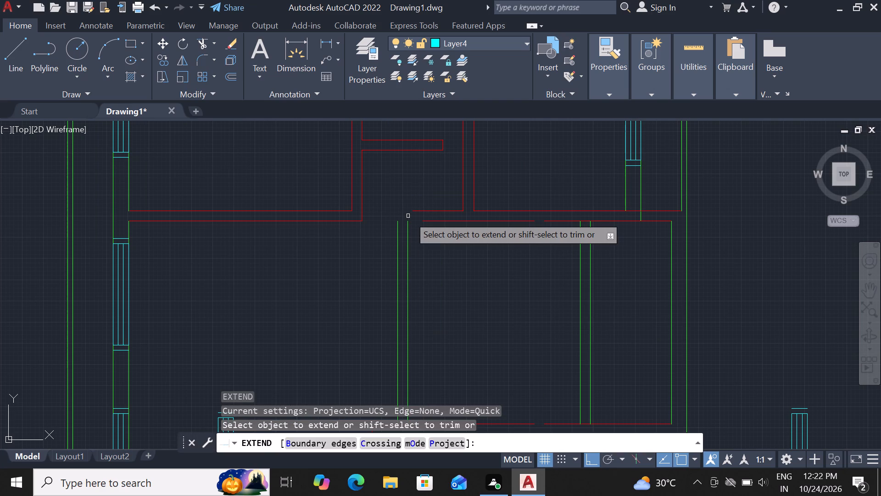
pyautogui.moveTo(443, 219); pyautogui.dragTo(422, 225)
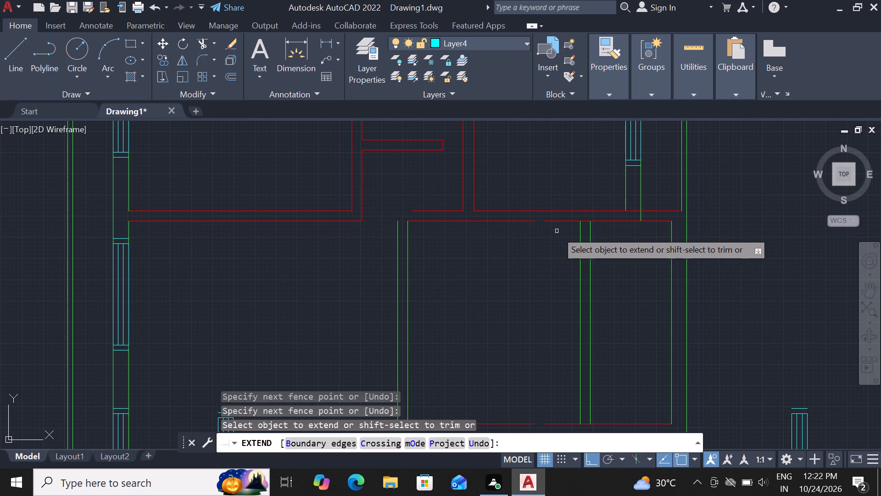
pyautogui.click(542, 220)
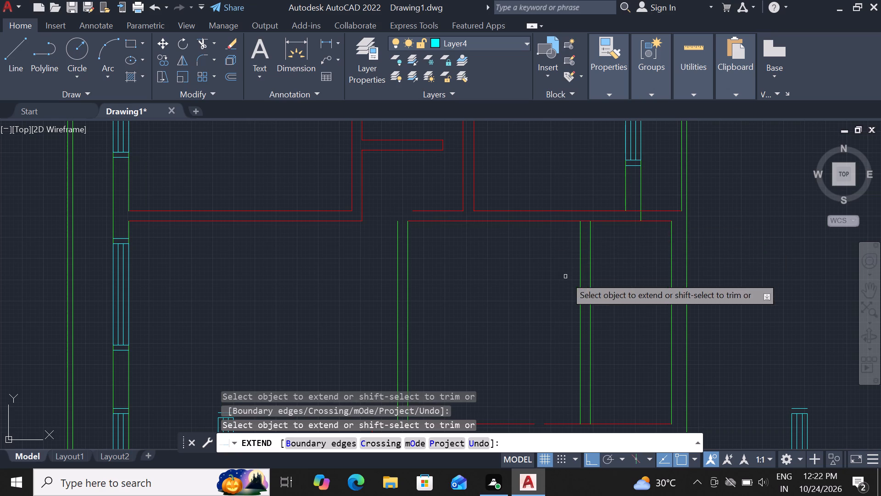
pyautogui.scroll(-3, 515, 312)
pyautogui.scroll(3, 515, 345)
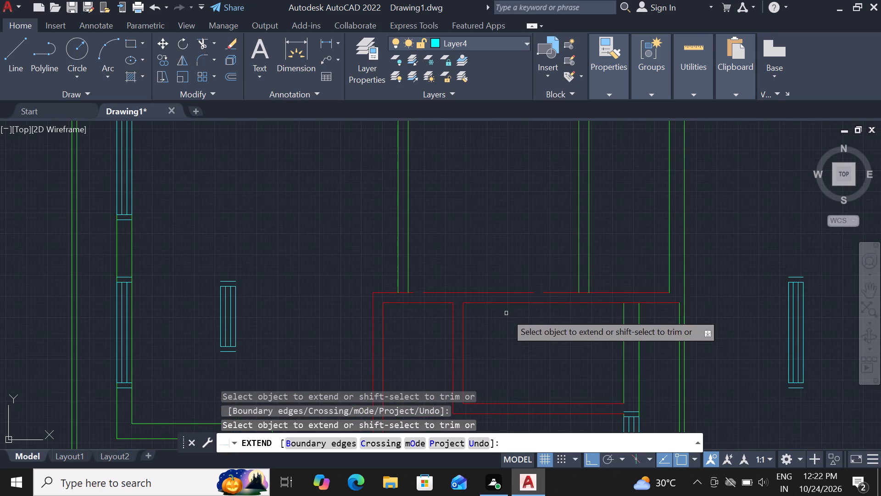
pyautogui.click(435, 294)
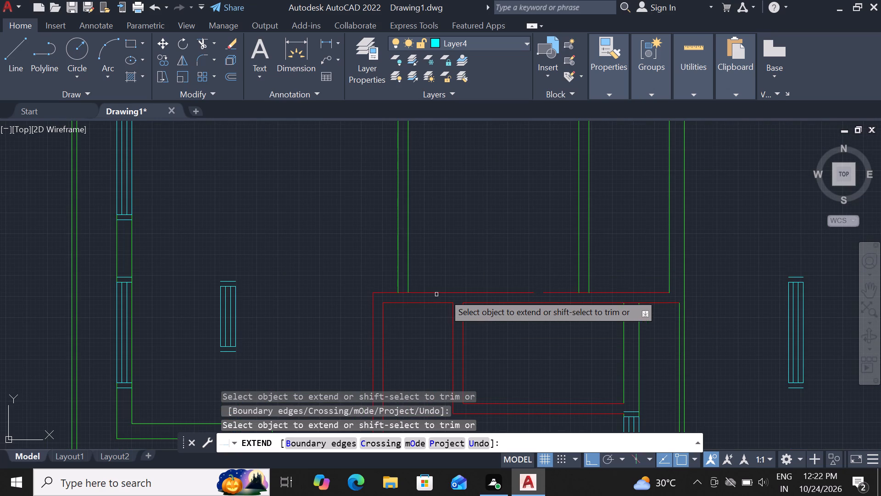
pyautogui.click(485, 292)
# Extend the northern partition's upper line west to the vertical red partition, and the new west wall's outer line north to it.
pyautogui.scroll(-3, 486, 291)
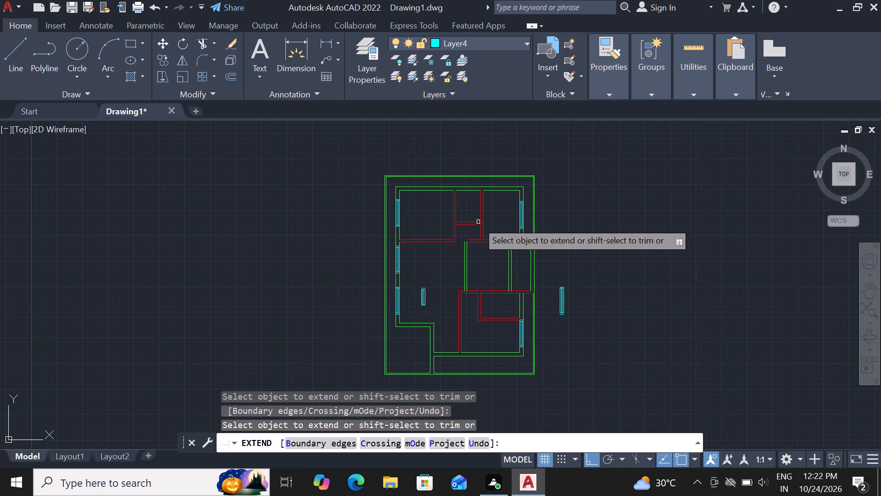
pyautogui.scroll(2, 451, 224)
pyautogui.scroll(2, 482, 257)
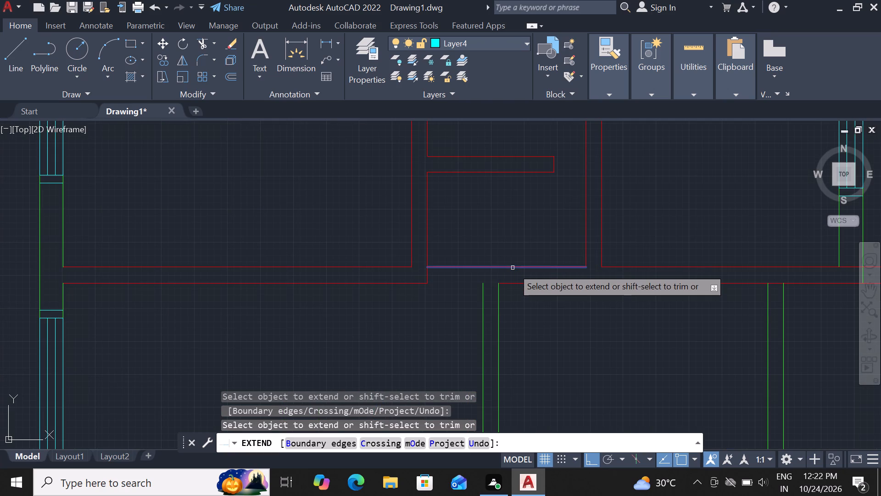
pyautogui.click(513, 268)
pyautogui.click(481, 299)
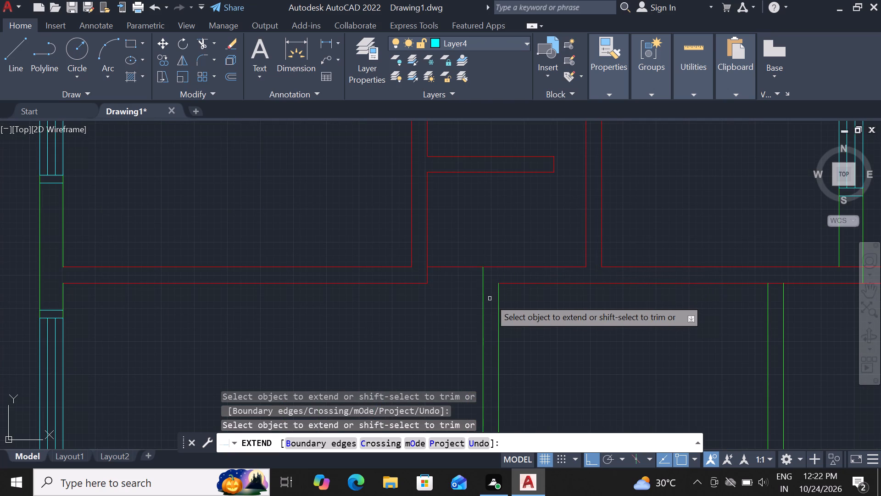
pyautogui.press('Escape')
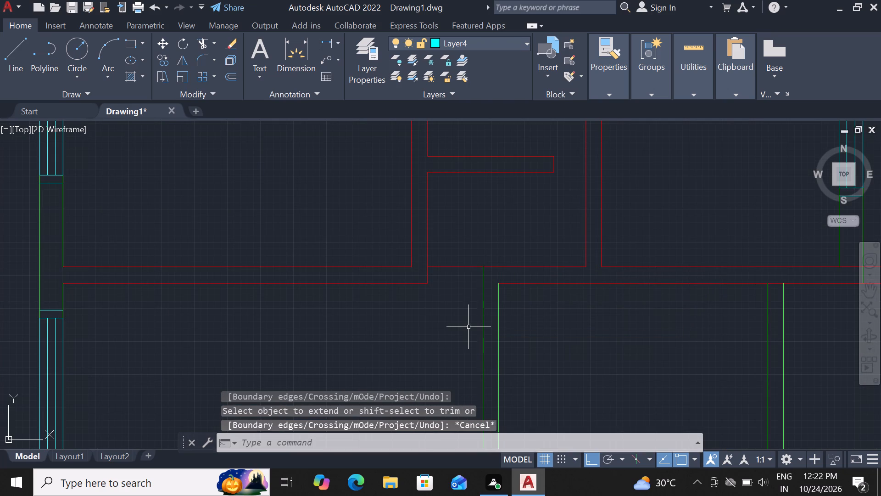
# Trim away the northern partition's upper red line between the vertical red partition and the new west wall's outer line.
pyautogui.write('tr')
pyautogui.press('space')
pyautogui.press('space')
pyautogui.click(445, 300)
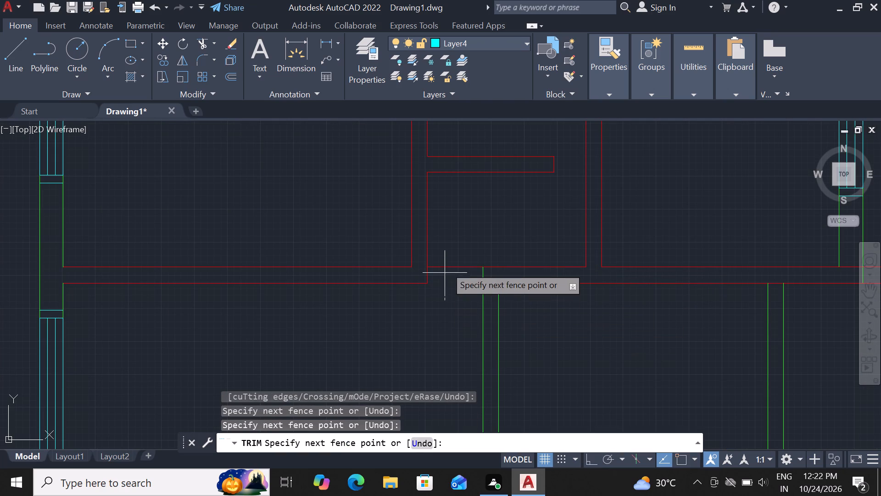
pyautogui.click(456, 232)
# Trim the northern partition's upper line inside the east green wall and its lower line inside the new 6" dividing wall.
pyautogui.scroll(-2, 459, 245)
pyautogui.scroll(1, 604, 259)
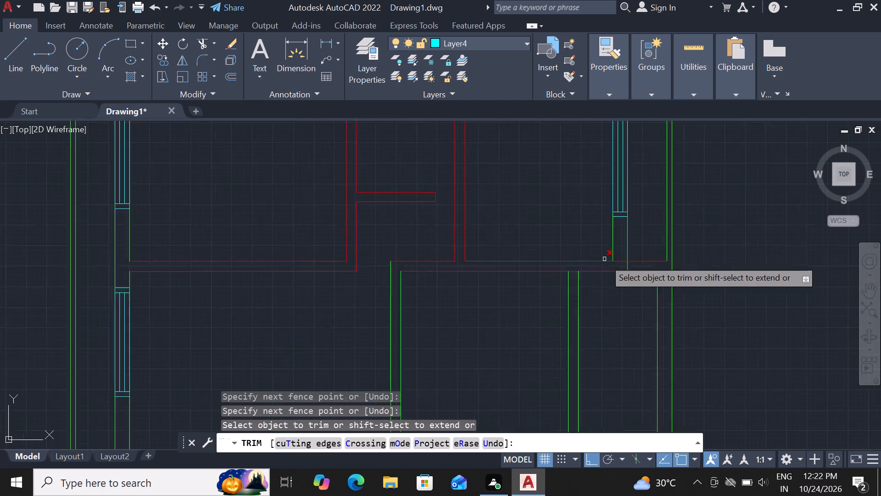
pyautogui.scroll(1, 604, 259)
pyautogui.click(639, 270)
pyautogui.click(630, 258)
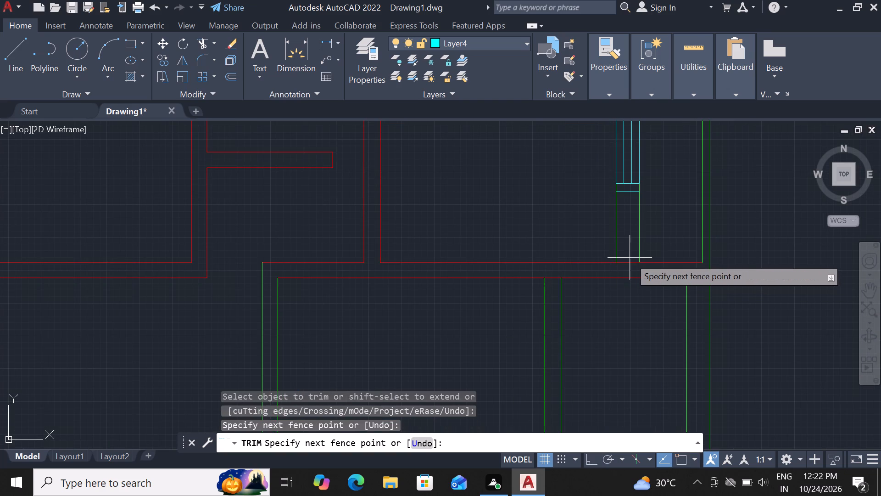
pyautogui.click(626, 268)
pyautogui.click(556, 279)
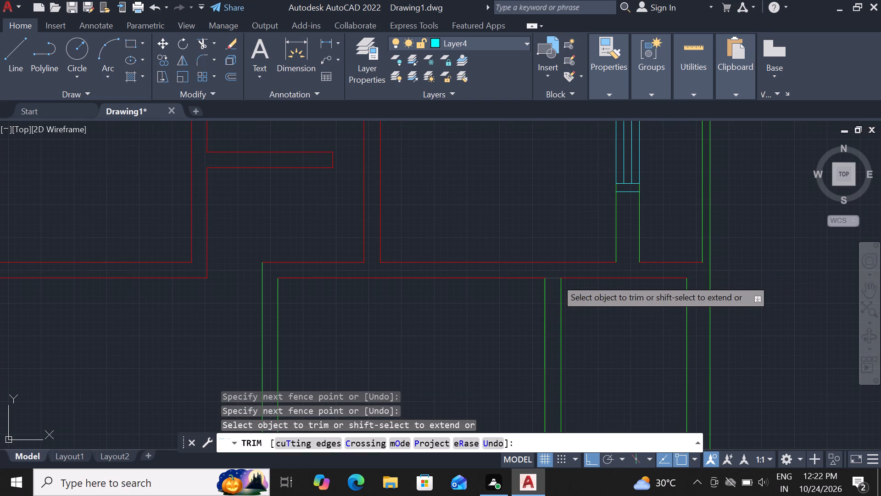
# Trim the southern partition's upper line inside the 6" dividing wall and its lower line inside the east green wall.
pyautogui.scroll(-3, 556, 276)
pyautogui.scroll(3, 570, 349)
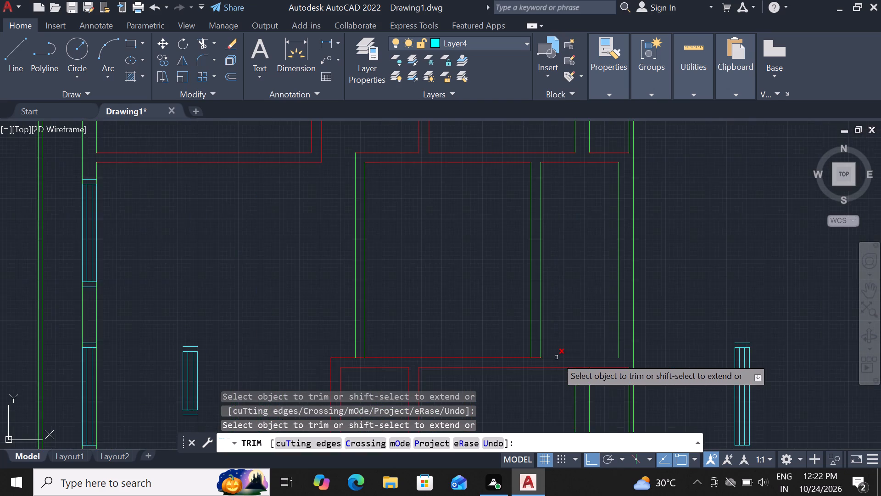
pyautogui.scroll(1, 556, 357)
pyautogui.click(502, 350)
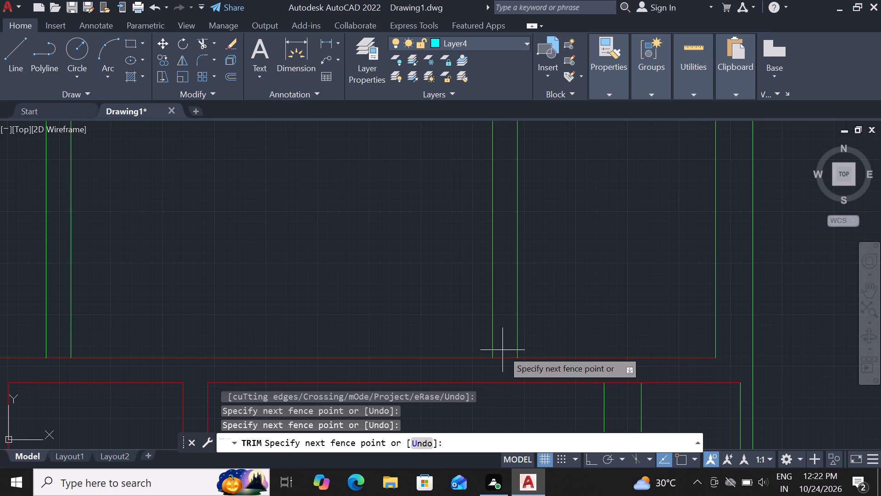
pyautogui.click(503, 370)
pyautogui.scroll(-3, 516, 317)
pyautogui.scroll(2, 553, 339)
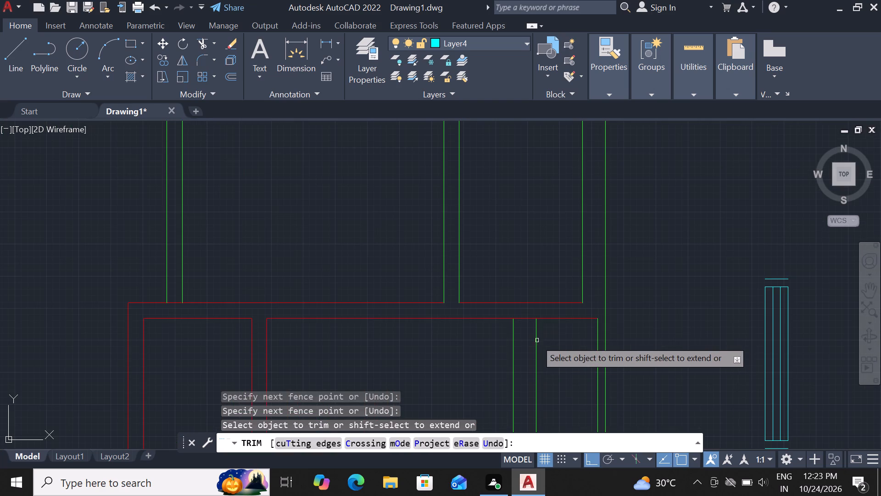
pyautogui.click(524, 316)
pyautogui.click(529, 339)
pyautogui.scroll(-2, 532, 322)
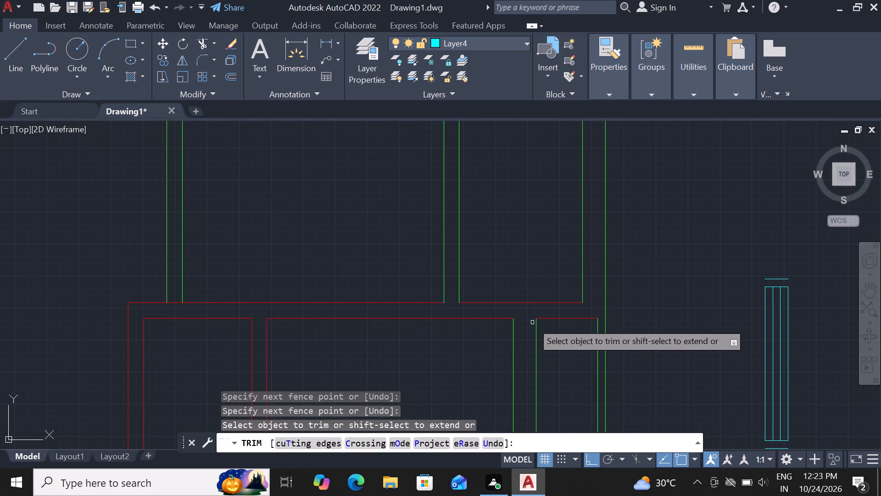
pyautogui.scroll(-1, 532, 322)
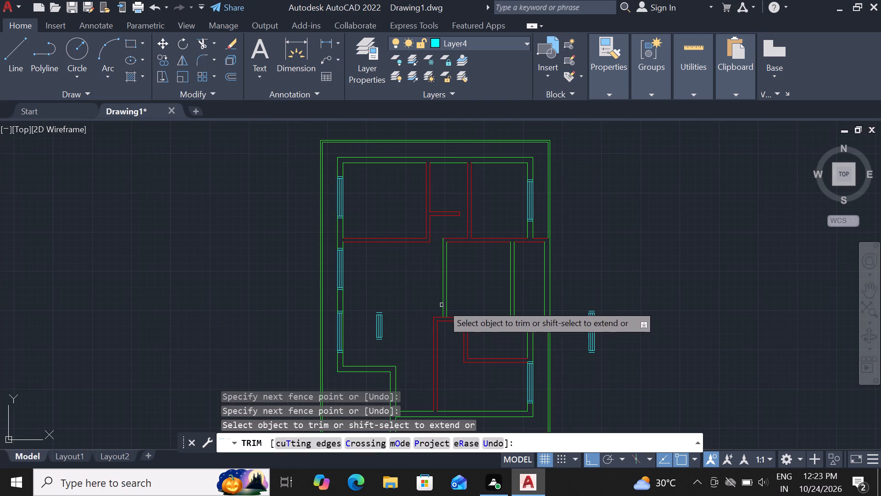
pyautogui.press('Escape')
# Change the four green lines of the middle east room's new west and dividing walls to Layer3.
pyautogui.moveTo(520, 269); pyautogui.dragTo(436, 276)
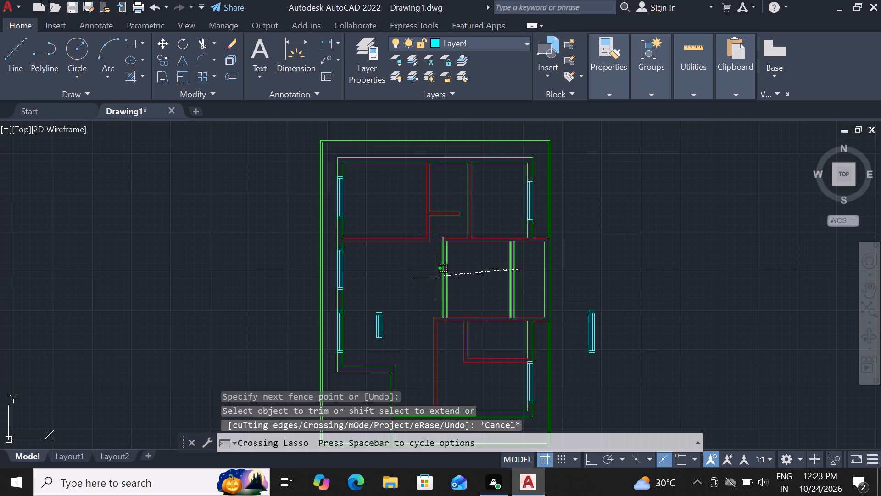
pyautogui.moveTo(436, 276); pyautogui.dragTo(415, 284)
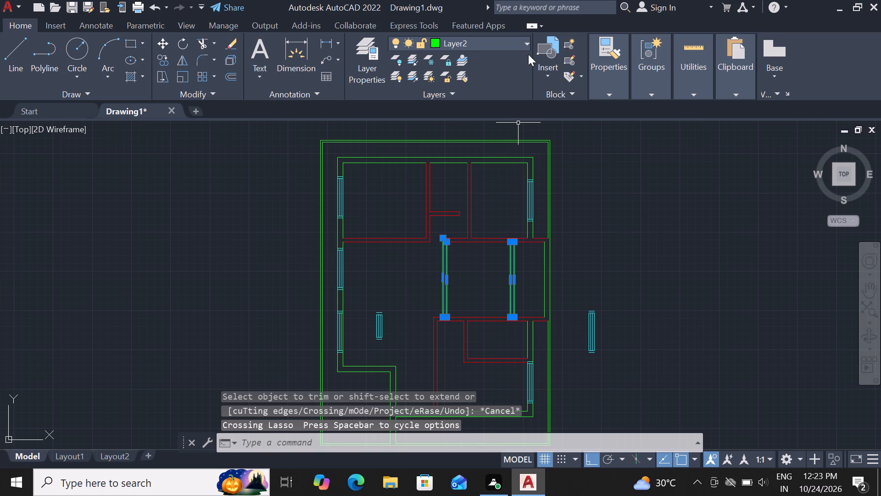
pyautogui.click(527, 41)
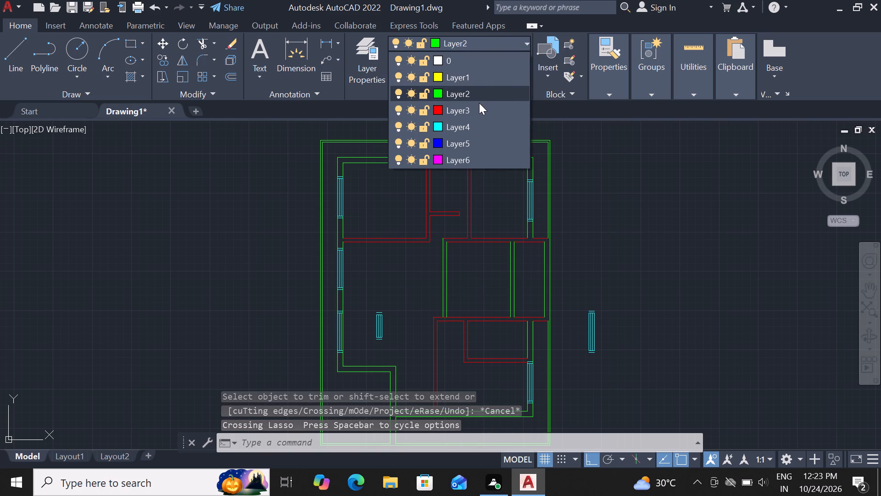
pyautogui.click(477, 106)
pyautogui.press('Escape')
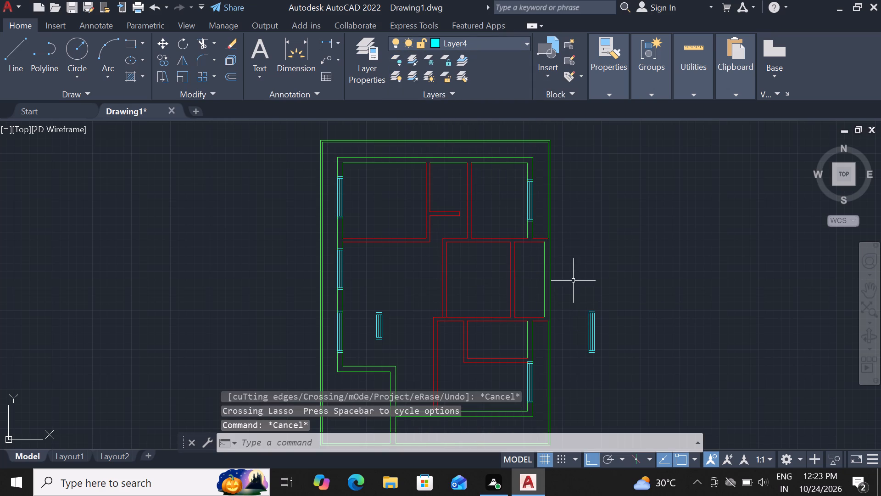
# Rotate the spare opening block outside the plan's east side 90° clockwise about its lower-left corner, making it horizontal.
pyautogui.scroll(-2, 573, 280)
pyautogui.scroll(2, 459, 292)
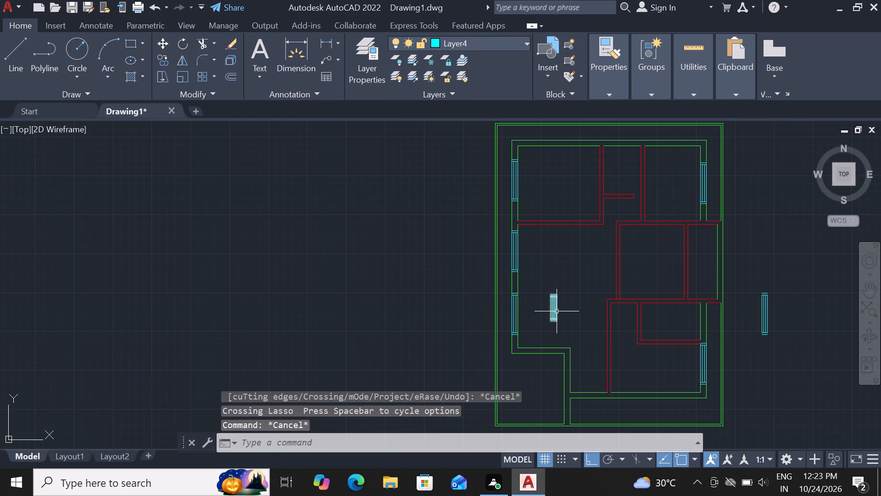
pyautogui.scroll(2, 558, 311)
pyautogui.scroll(-2, 558, 311)
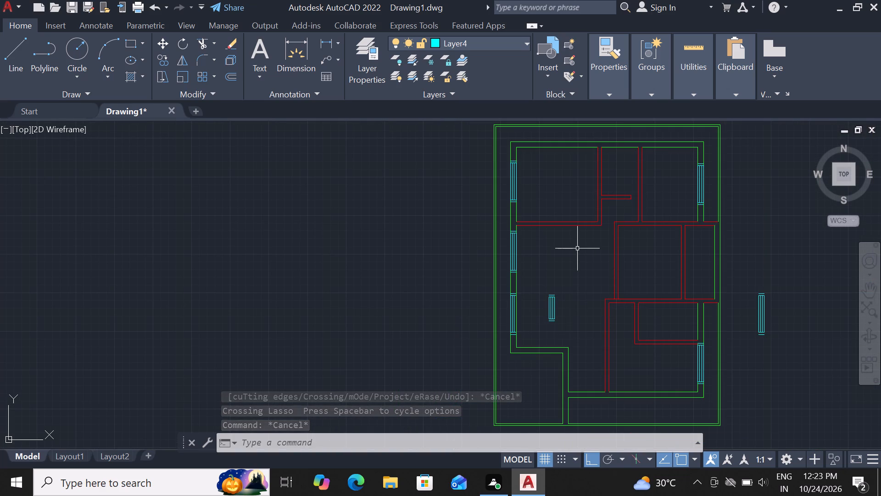
pyautogui.scroll(-1, 627, 246)
pyautogui.scroll(2, 724, 293)
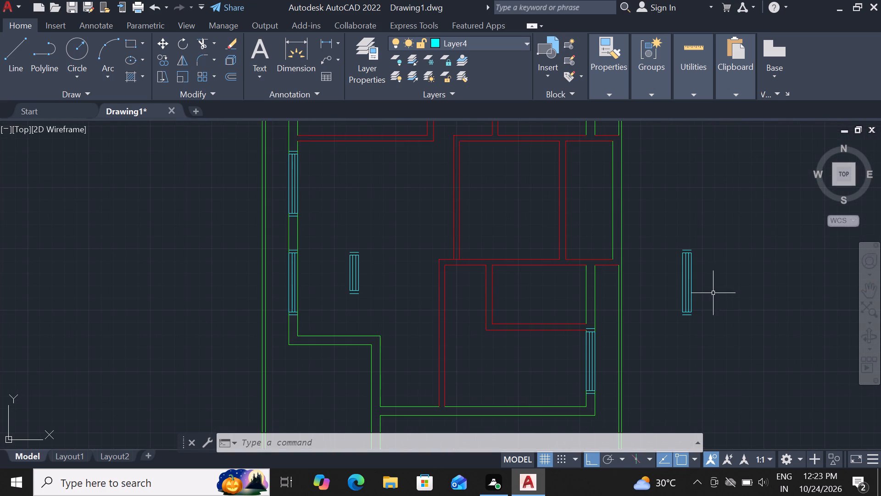
pyautogui.click(690, 298)
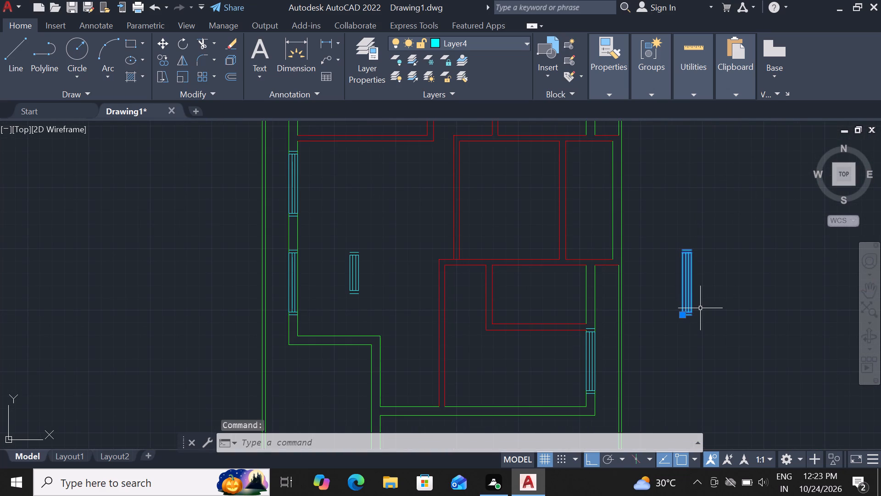
pyautogui.write('ro')
pyautogui.press('space')
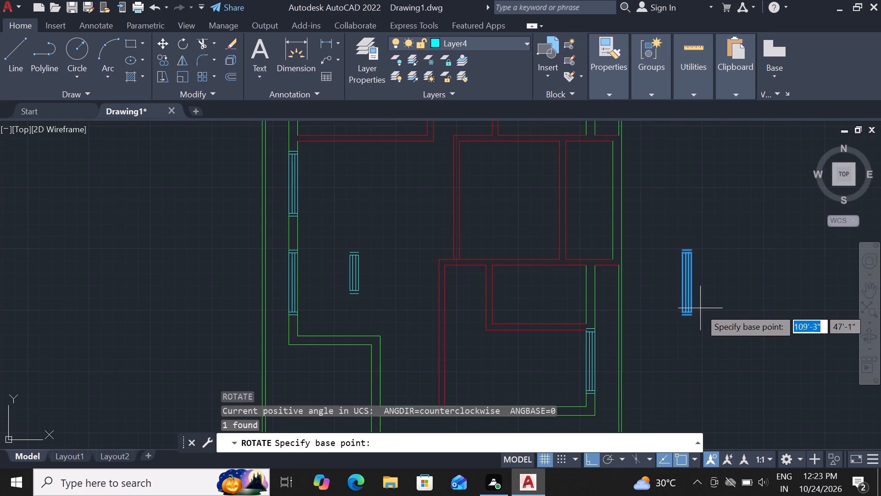
pyautogui.click(681, 309)
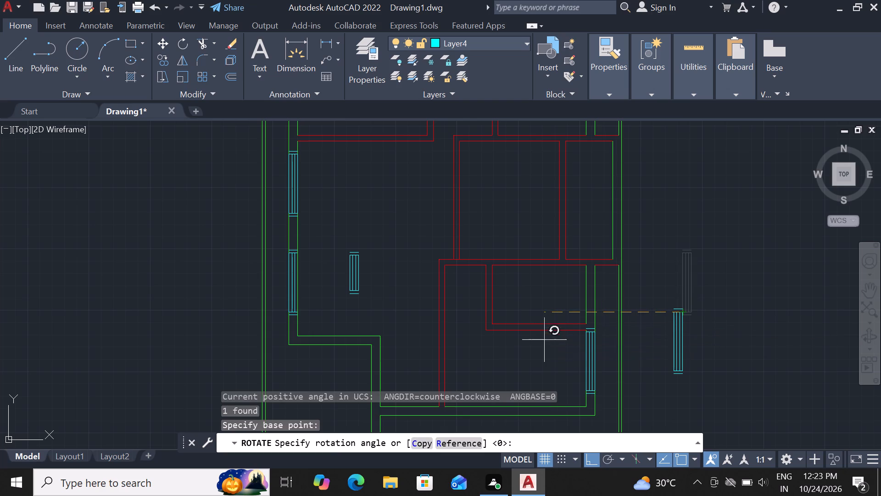
pyautogui.click(691, 370)
# Move the rotated opening block by its lower-left corner into the south wall of the southeast room.
pyautogui.click(694, 316)
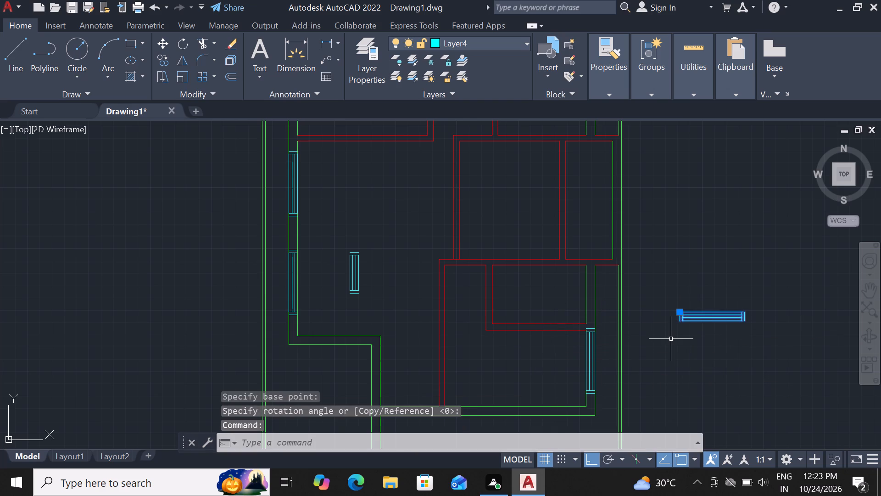
pyautogui.write('m')
pyautogui.press('space')
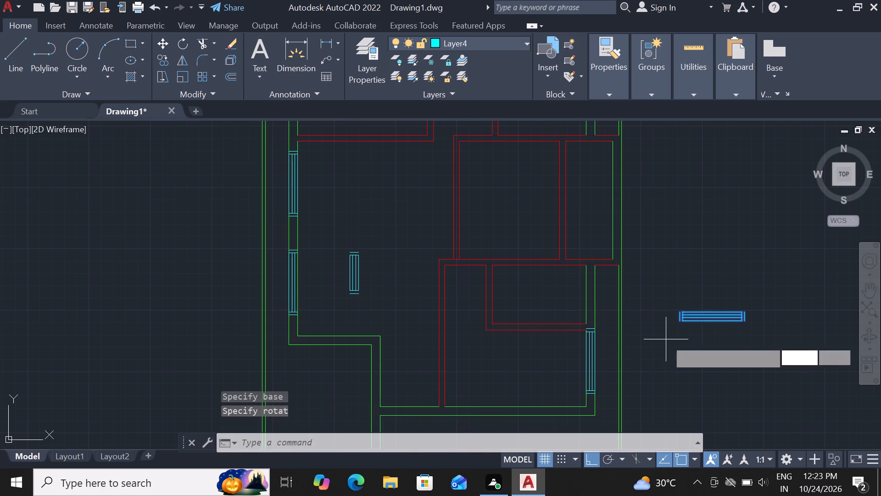
pyautogui.click(680, 321)
pyautogui.scroll(-2, 492, 434)
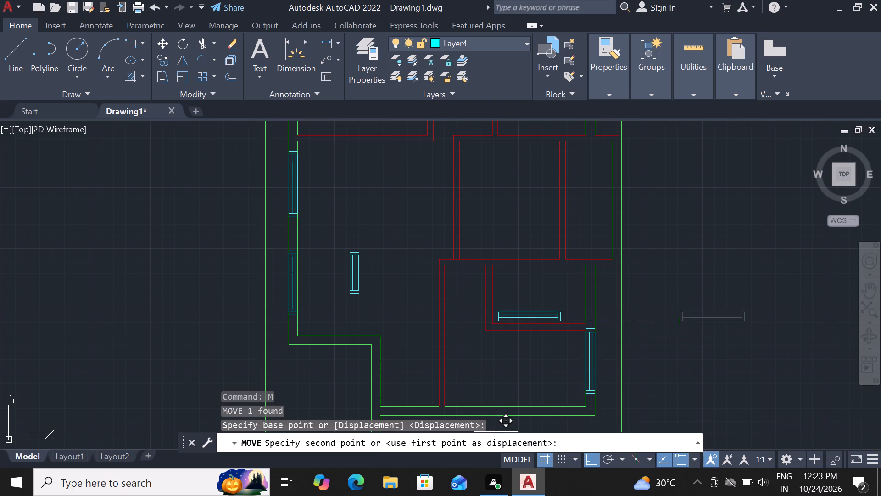
pyautogui.scroll(-1, 503, 428)
pyautogui.scroll(-1, 573, 362)
pyautogui.scroll(2, 522, 414)
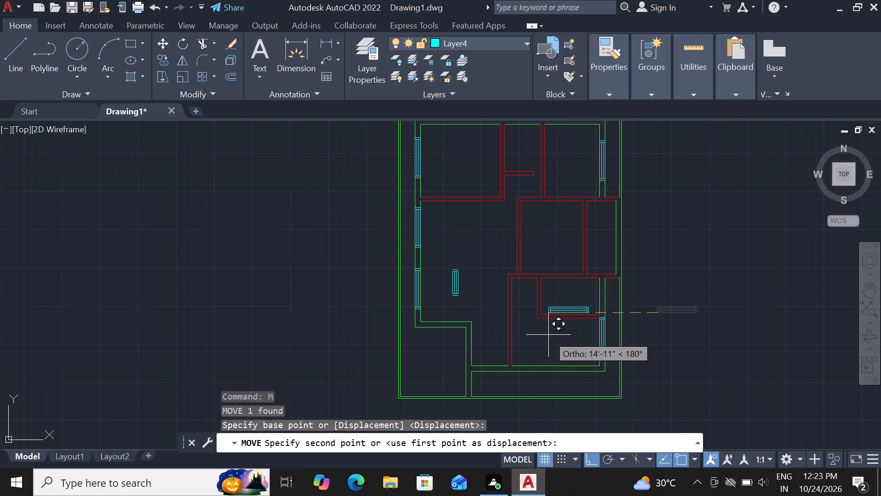
pyautogui.click(542, 367)
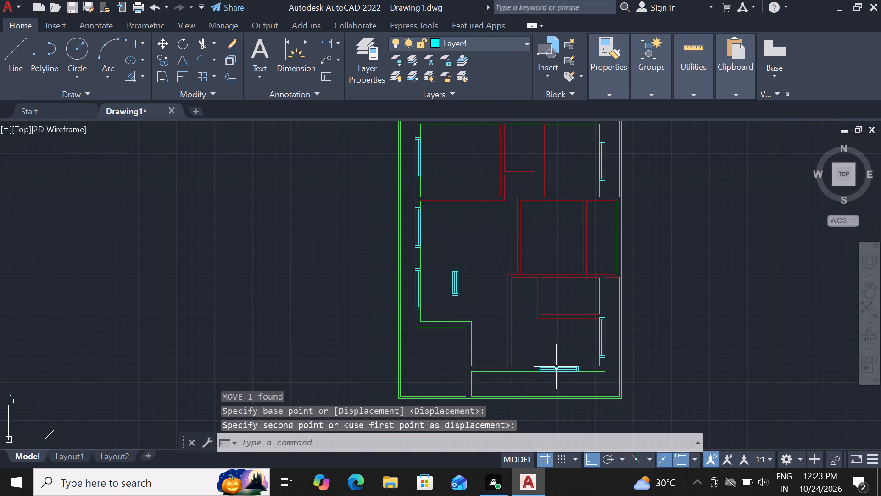
# Copy the south wall's opening block straight north to the north wall of the northeast room.
pyautogui.scroll(3, 559, 366)
pyautogui.click(557, 372)
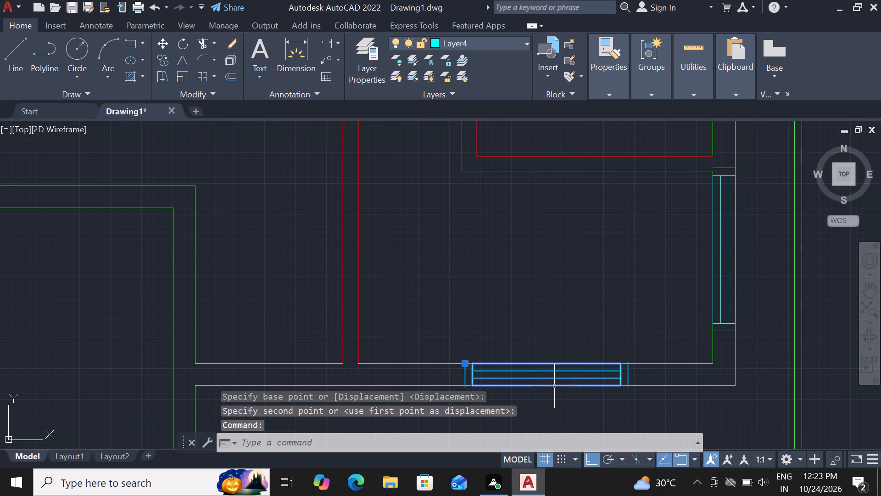
pyautogui.write('co')
pyautogui.press('space')
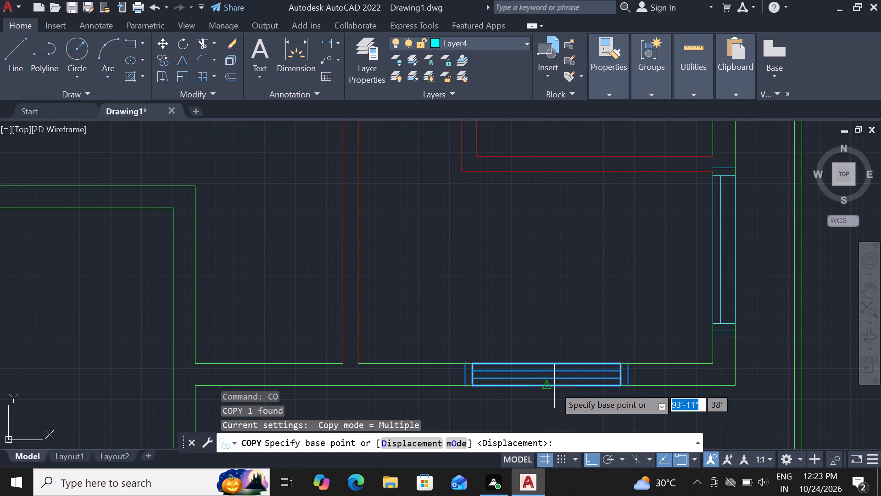
pyautogui.click(554, 374)
pyautogui.scroll(-6, 556, 345)
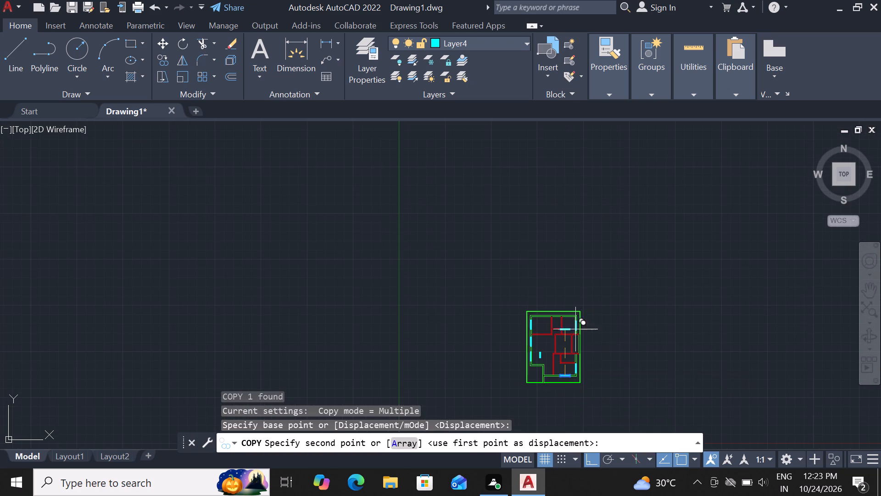
pyautogui.scroll(4, 575, 309)
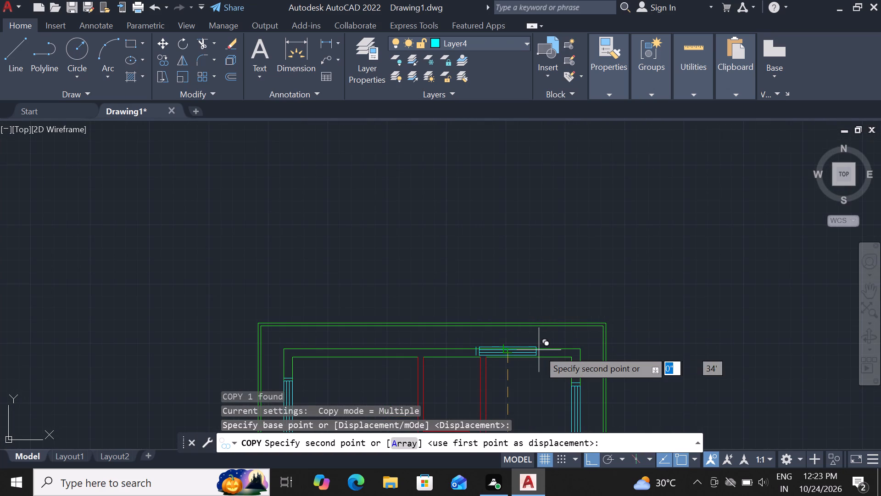
pyautogui.click(534, 352)
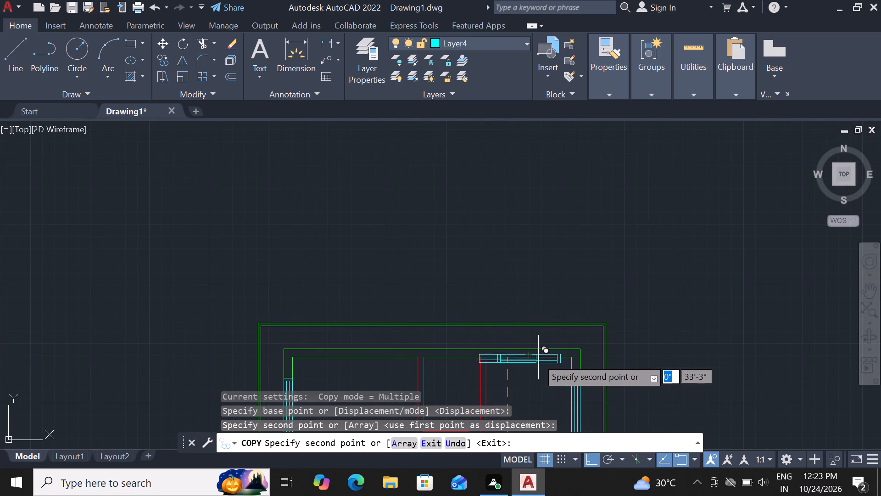
pyautogui.press('Escape')
# Move the copied opening block north by its upper-left corner so it sits between the north wall's two faces.
pyautogui.scroll(2, 529, 366)
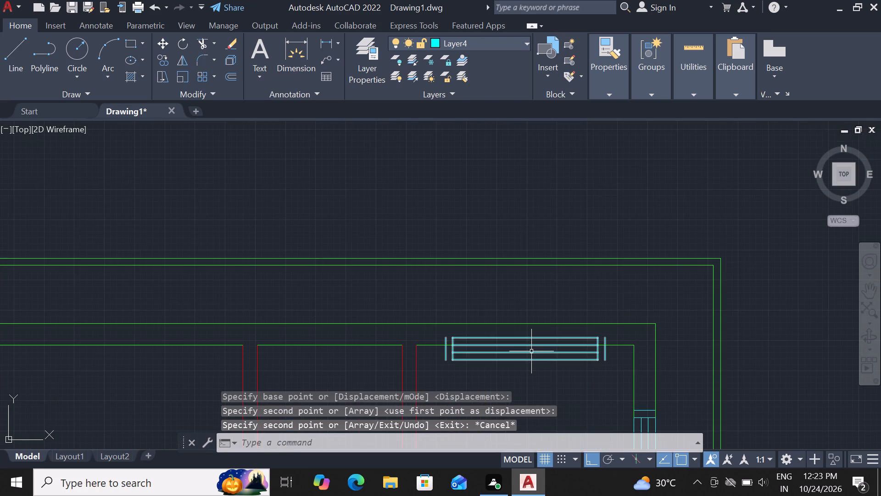
pyautogui.click(531, 347)
pyautogui.write('m')
pyautogui.press('space')
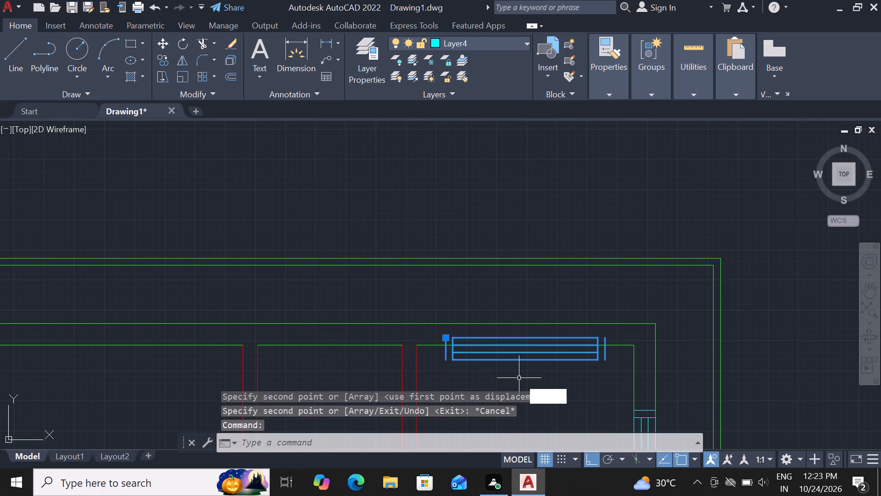
pyautogui.click(447, 340)
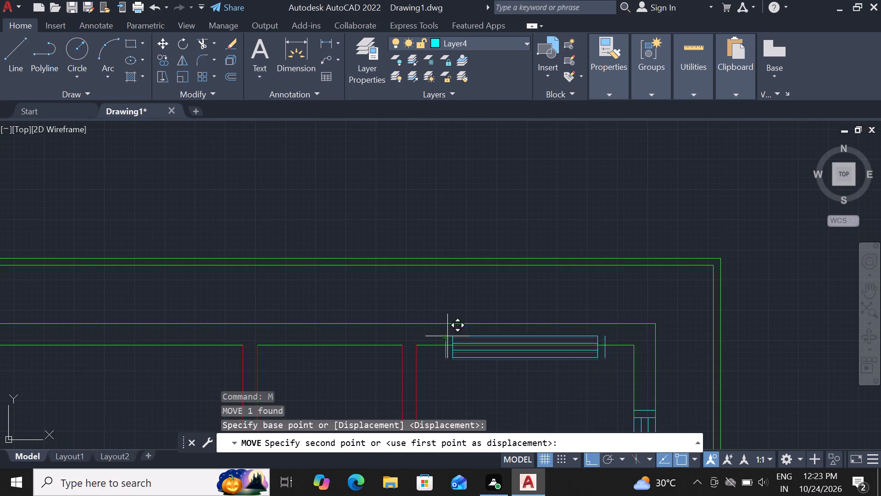
pyautogui.click(445, 325)
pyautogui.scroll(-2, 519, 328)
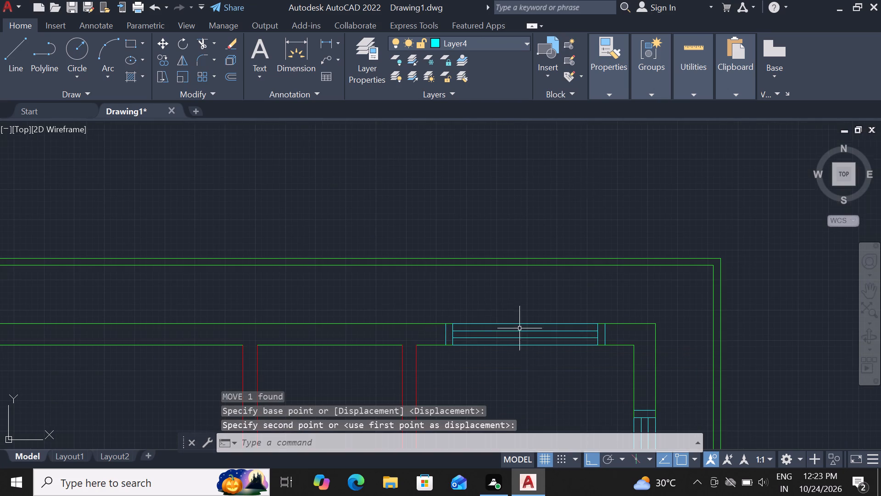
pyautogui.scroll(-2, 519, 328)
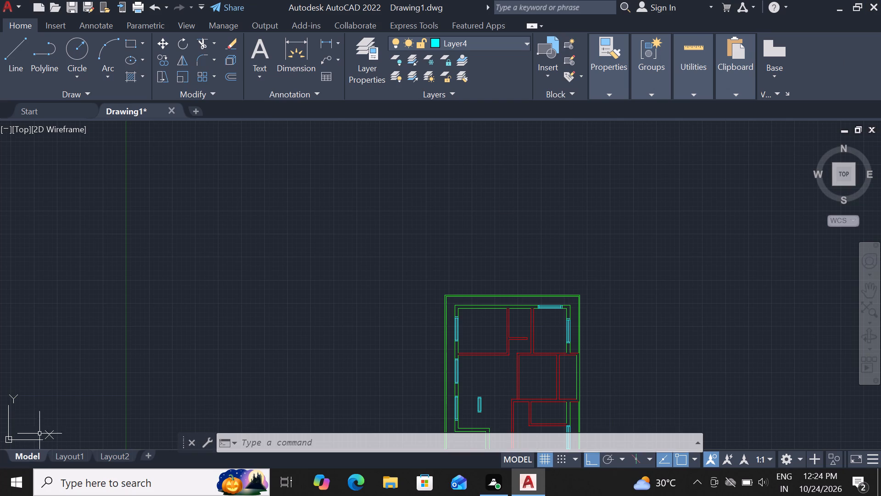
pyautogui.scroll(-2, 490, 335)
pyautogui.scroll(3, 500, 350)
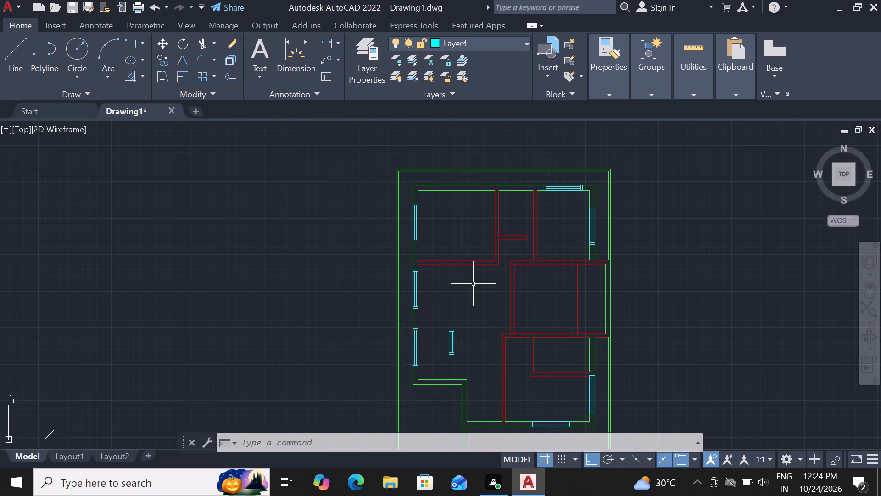
# Rotate the small vertical opening block inside the west hall 90° counterclockwise about its bottom end, making it horizontal.
pyautogui.scroll(2, 458, 244)
pyautogui.scroll(-2, 459, 396)
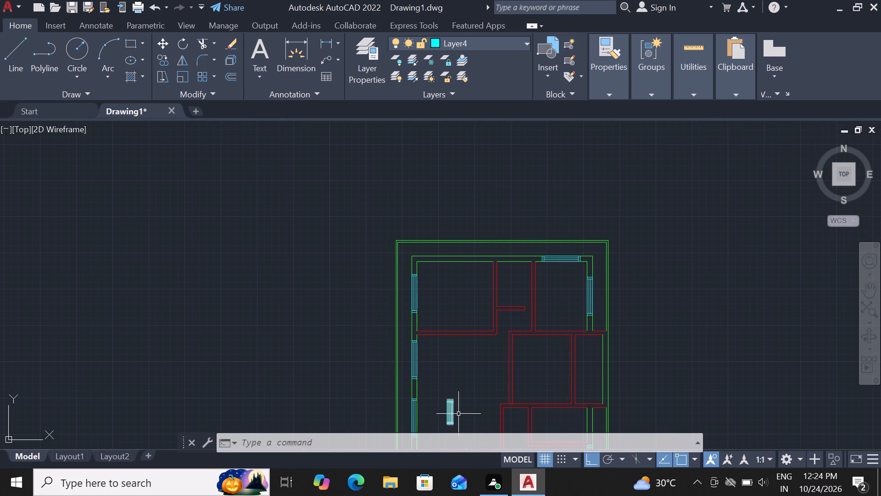
pyautogui.click(451, 421)
pyautogui.write('ro')
pyautogui.press('space')
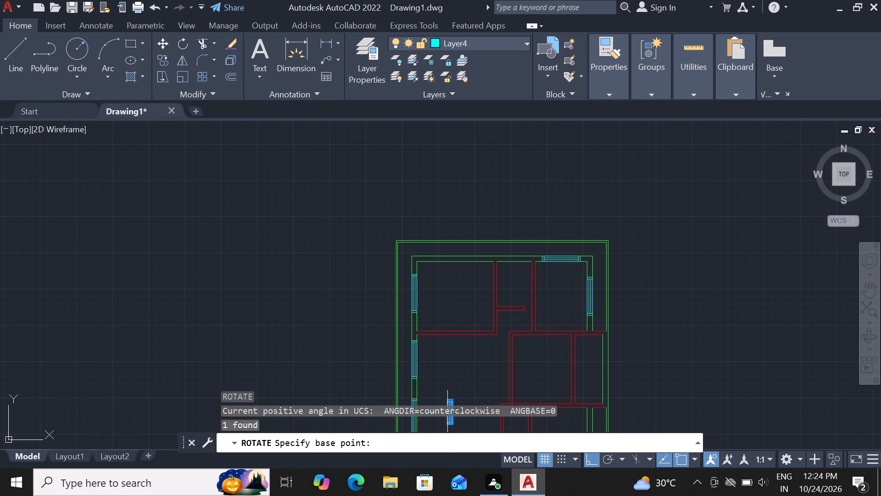
pyautogui.click(449, 426)
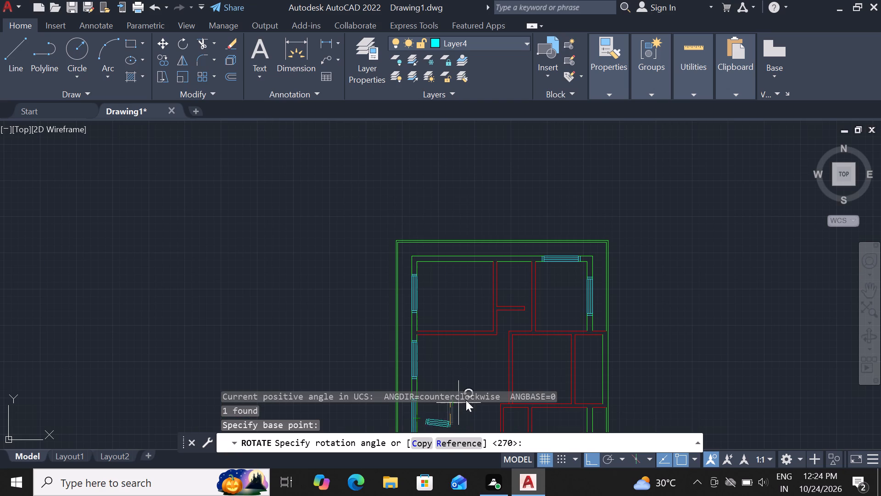
pyautogui.click(461, 349)
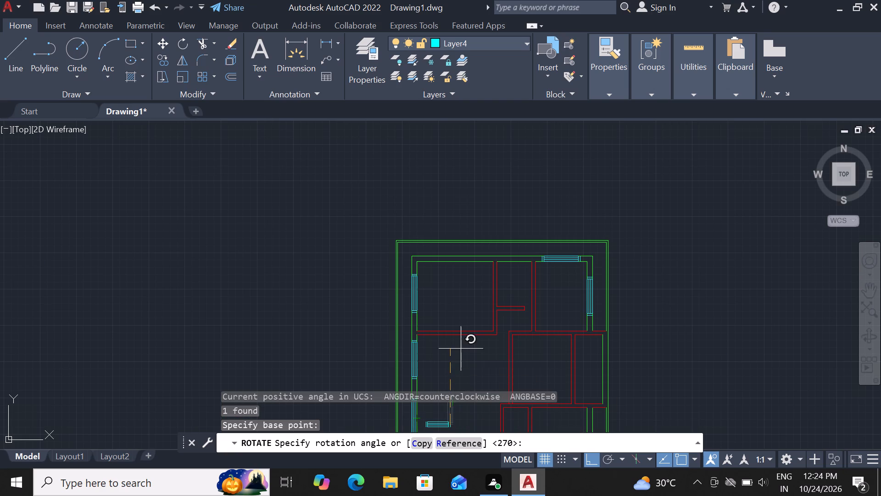
# Move the rotated small opening block straight north from the hall onto the north wall of the northwest room.
pyautogui.scroll(-4, 453, 375)
pyautogui.scroll(3, 452, 371)
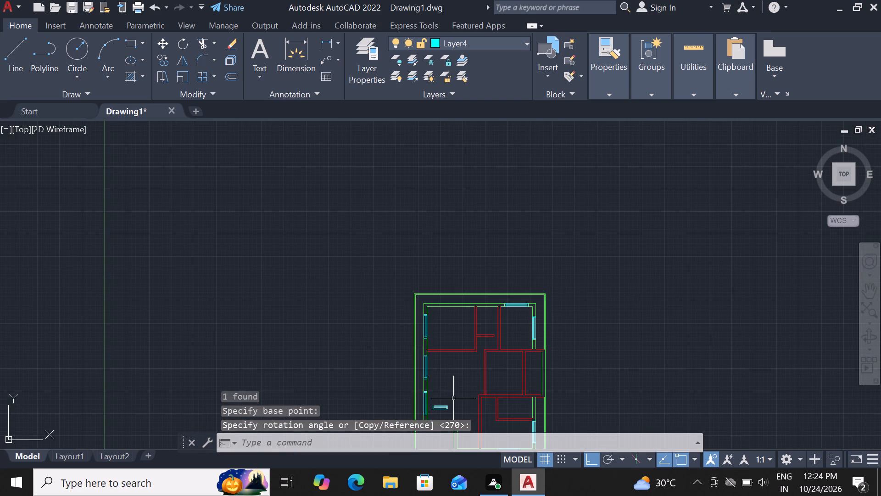
pyautogui.click(446, 407)
pyautogui.write('m')
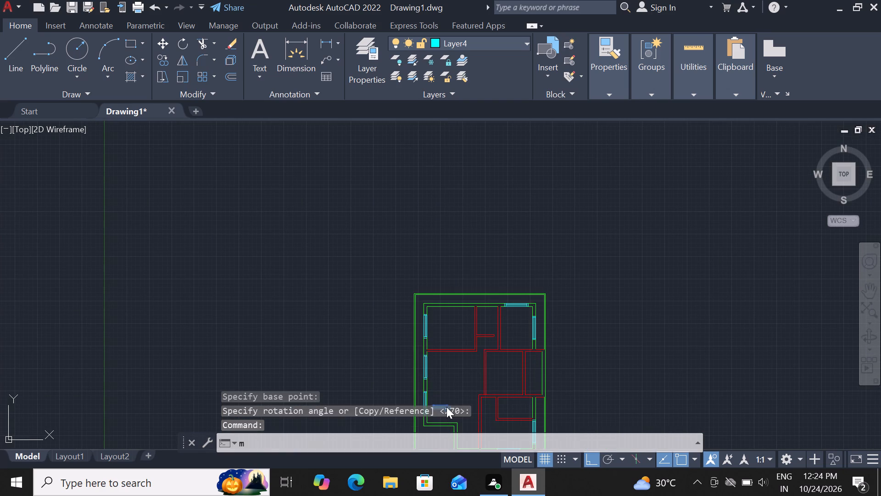
pyautogui.press('space')
pyautogui.click(446, 407)
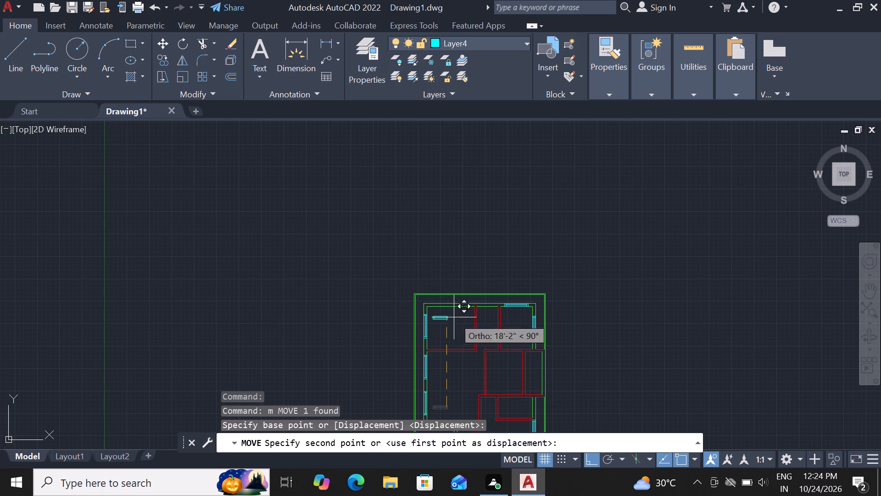
pyautogui.scroll(3, 457, 288)
pyautogui.scroll(2, 461, 338)
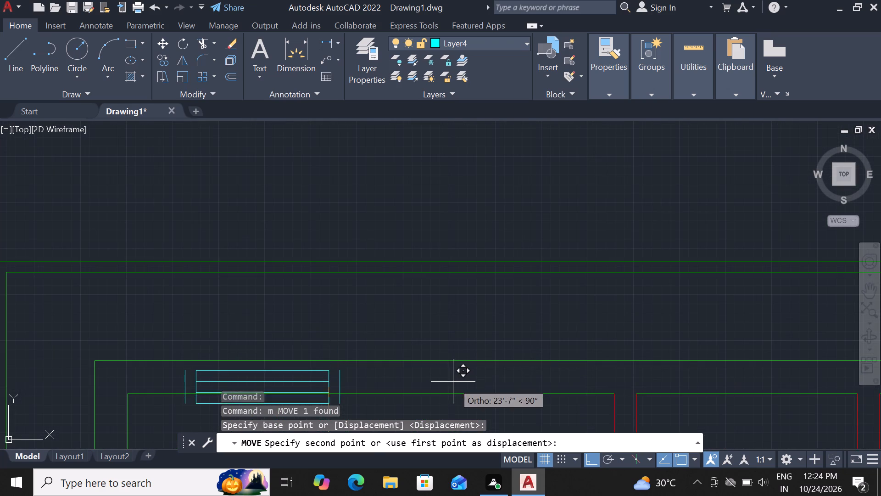
pyautogui.click(457, 368)
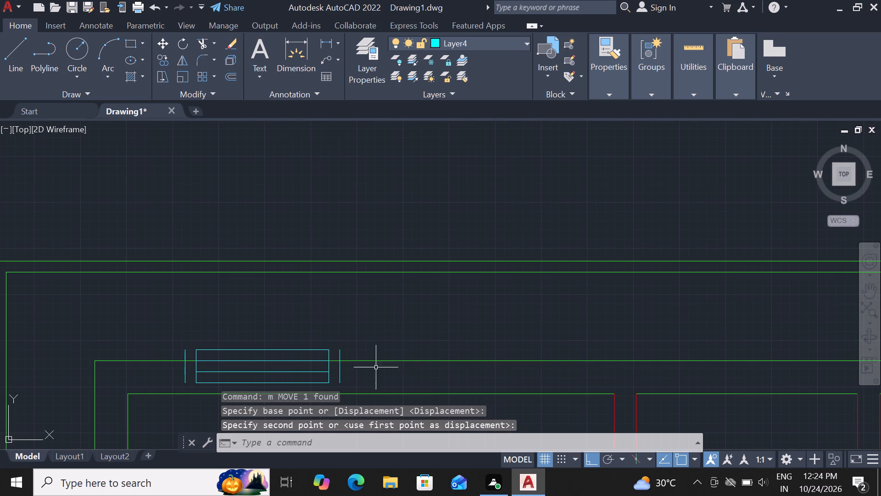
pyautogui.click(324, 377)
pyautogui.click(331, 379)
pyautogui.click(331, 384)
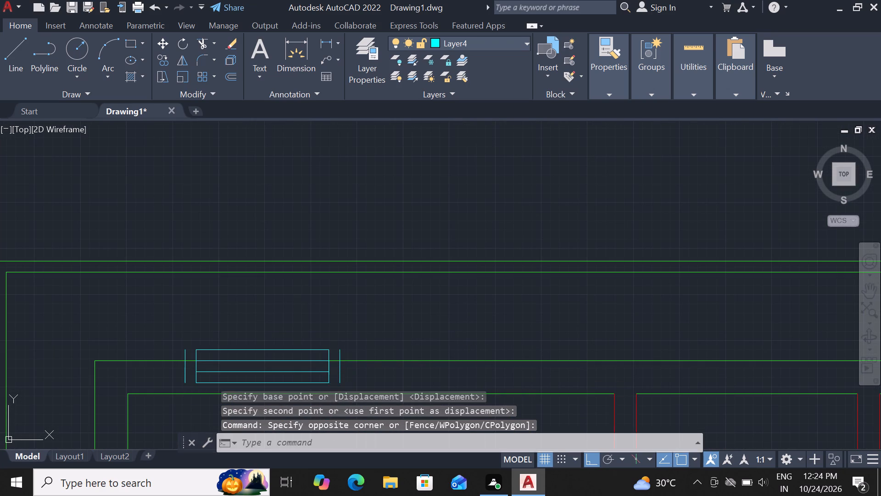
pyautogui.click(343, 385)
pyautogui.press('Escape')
# Move the small opening block 3'-0" east along the north wall by its lower-right corner.
pyautogui.scroll(-2, 351, 353)
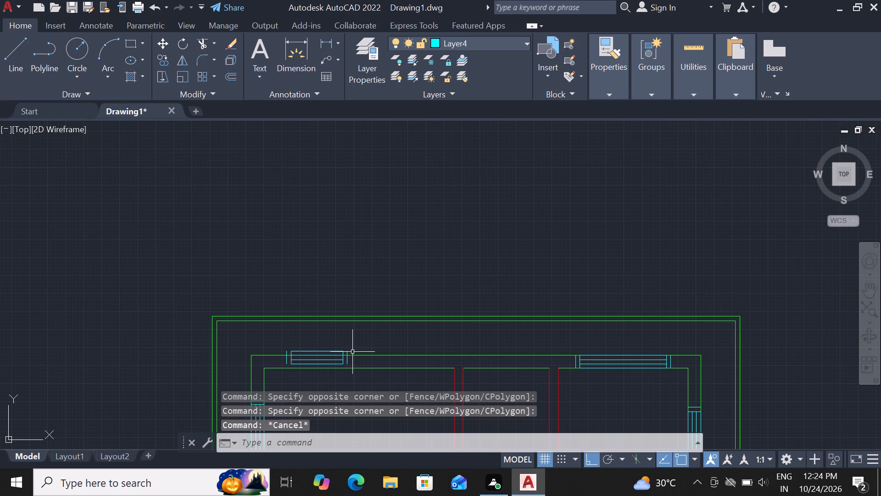
pyautogui.scroll(1, 347, 365)
pyautogui.click(336, 365)
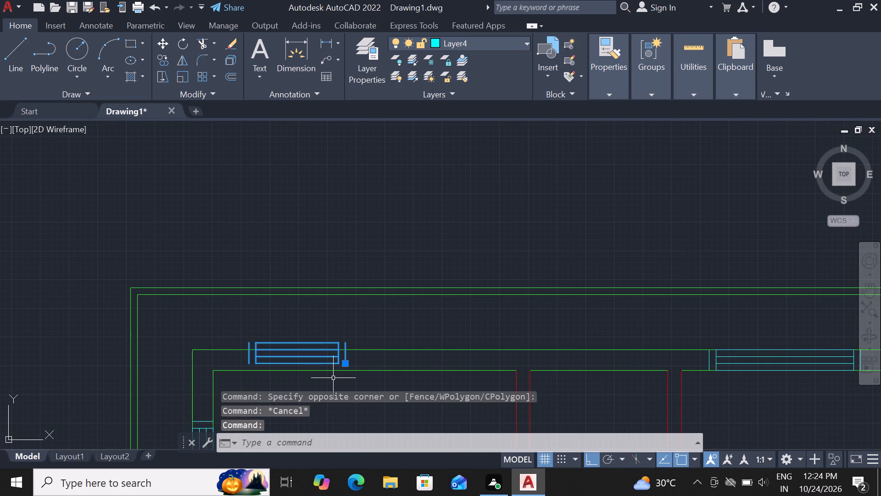
pyautogui.write('m')
pyautogui.press('space')
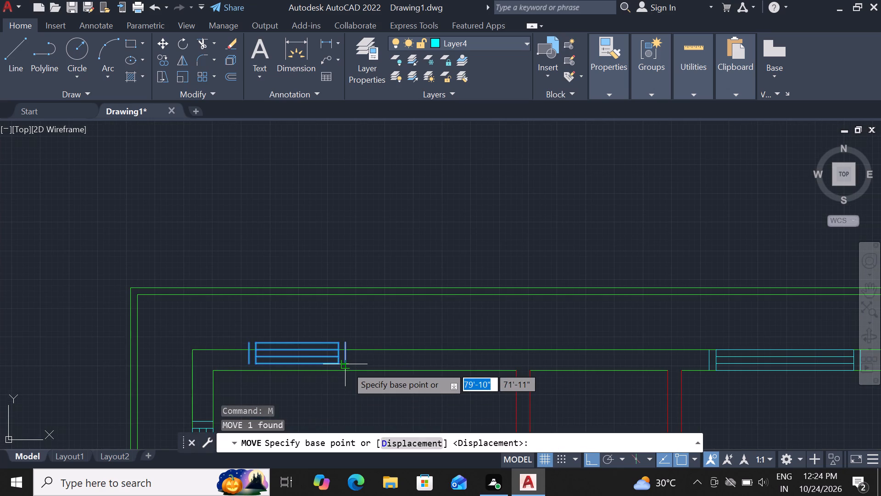
pyautogui.click(346, 363)
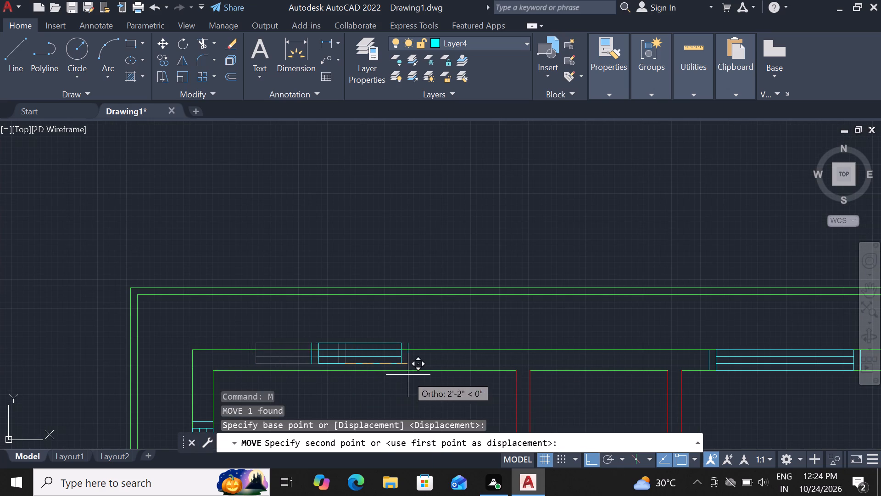
pyautogui.click(428, 410)
# Move the small opening block slightly south so it sits between the north wall's two faces.
pyautogui.moveTo(416, 360); pyautogui.dragTo(416, 366)
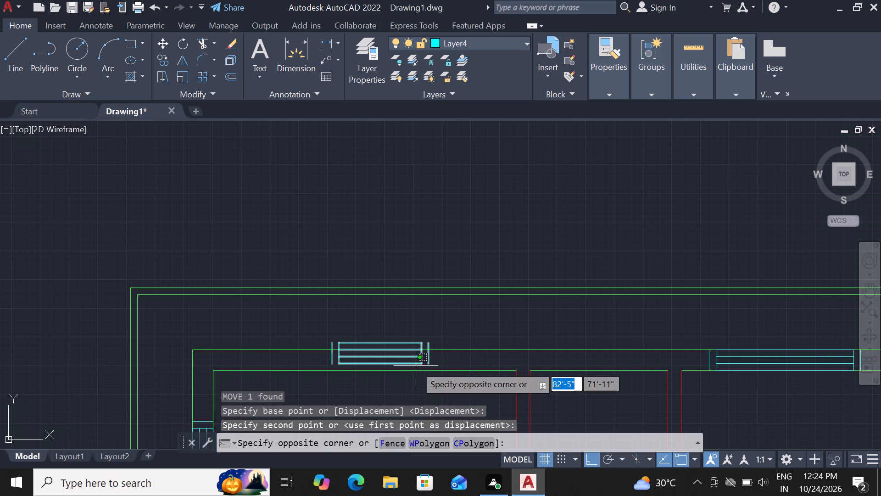
pyautogui.click(416, 366)
pyautogui.write('m')
pyautogui.press('space')
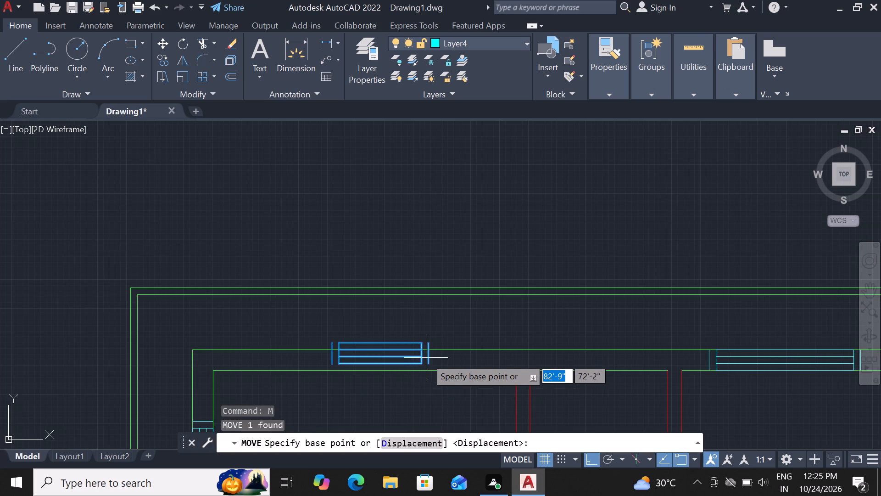
pyautogui.click(426, 364)
pyautogui.click(426, 369)
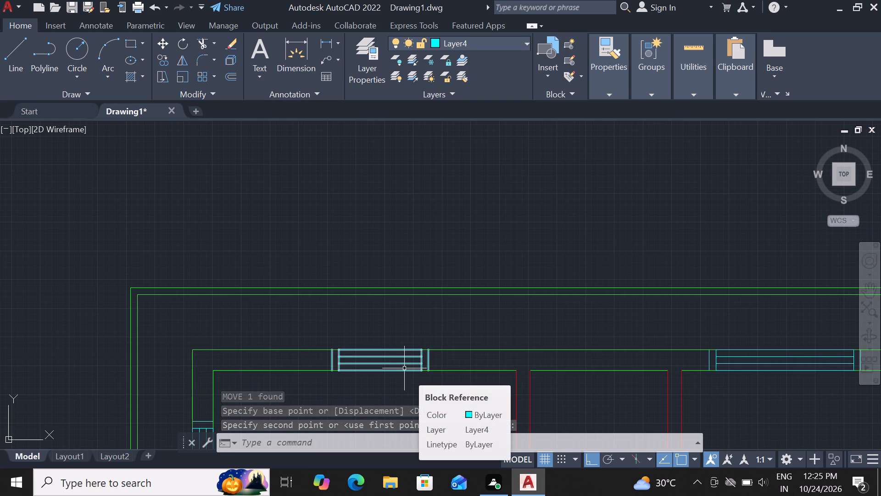
# Move the small opening block about 7'-11" east along the north wall to the narrow middle room between the two partitions.
pyautogui.click(410, 366)
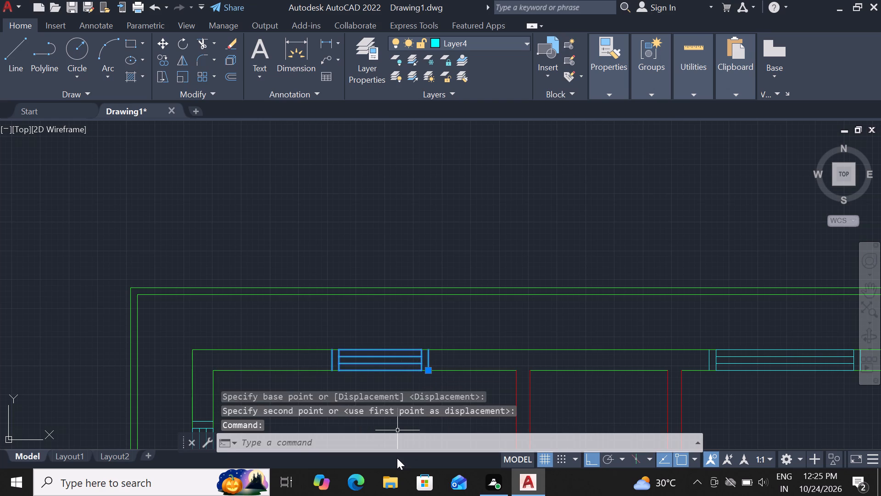
pyautogui.write('m')
pyautogui.press('space')
pyautogui.click(408, 362)
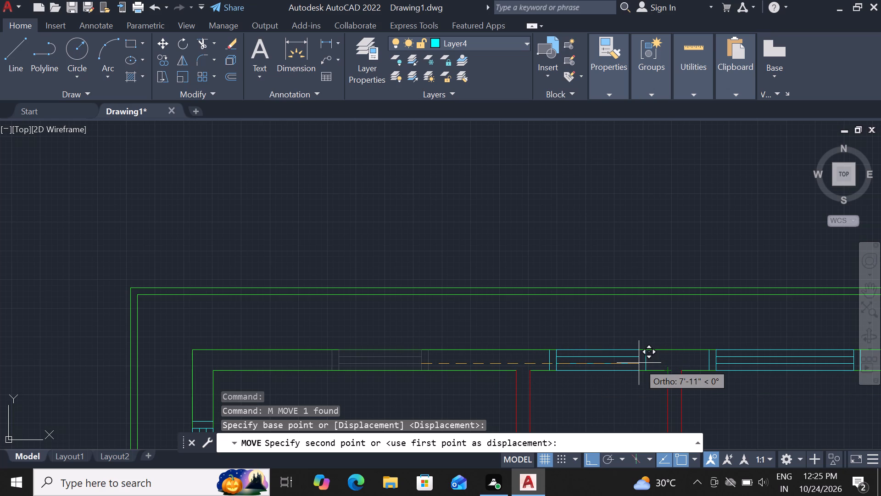
pyautogui.click(639, 363)
# Copy the northeast room's north-wall opening block about 14'-7" west into the north wall of the northwest room.
pyautogui.scroll(-1, 630, 354)
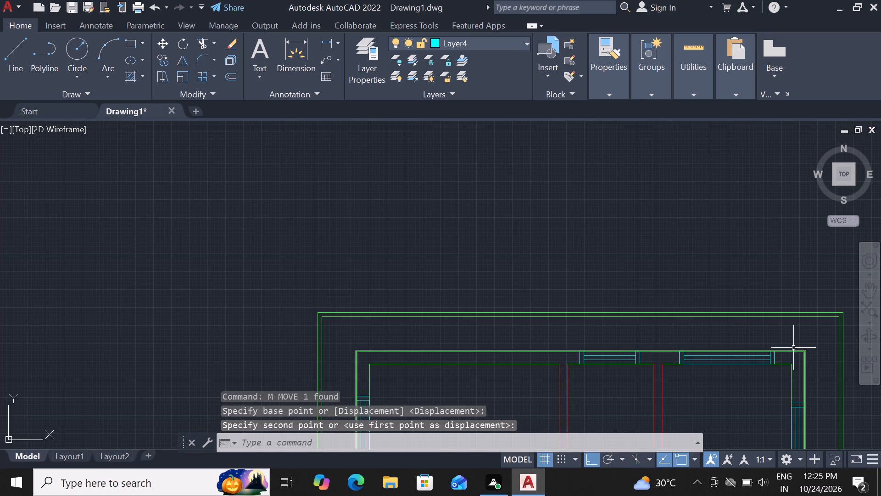
pyautogui.click(747, 361)
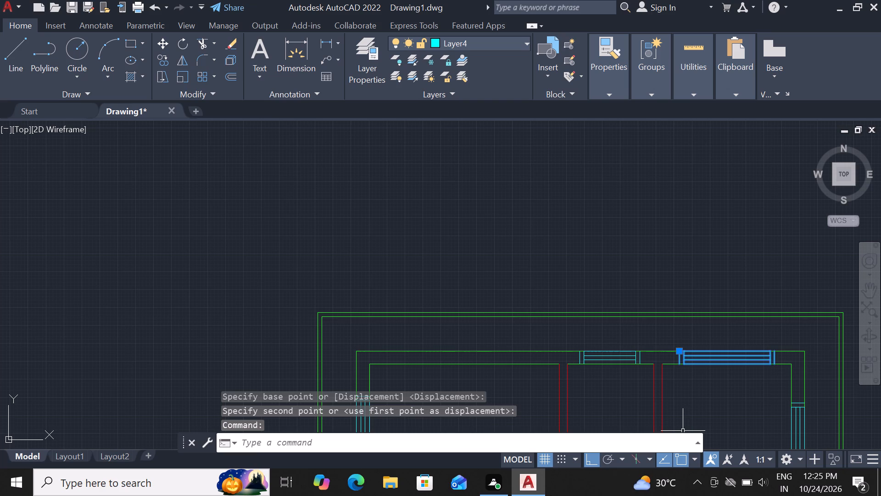
pyautogui.write('co')
pyautogui.press('Return')
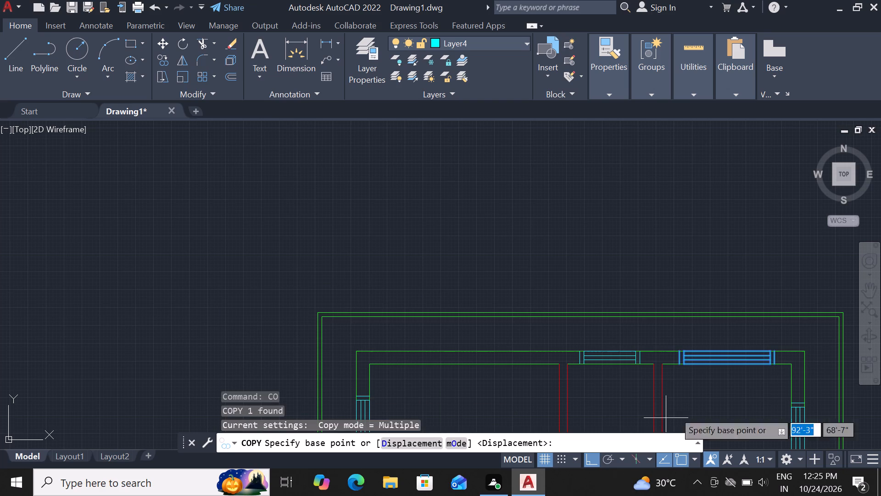
pyautogui.click(723, 359)
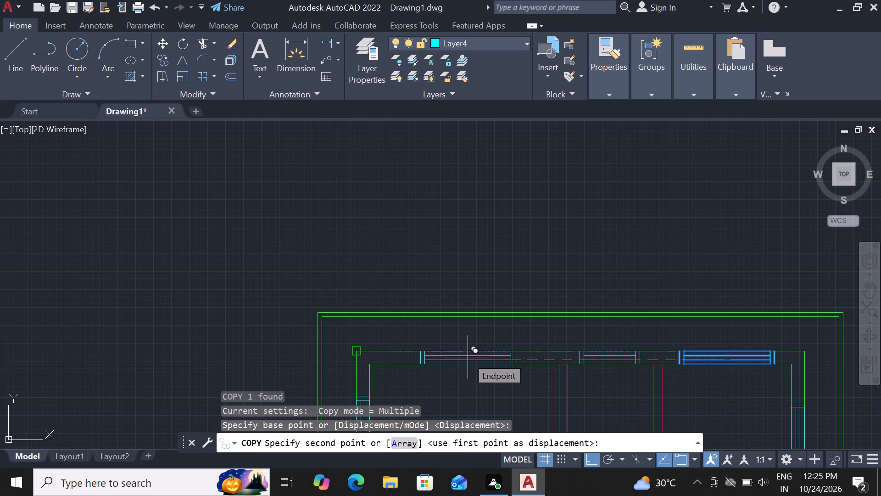
pyautogui.click(475, 407)
pyautogui.scroll(-2, 481, 340)
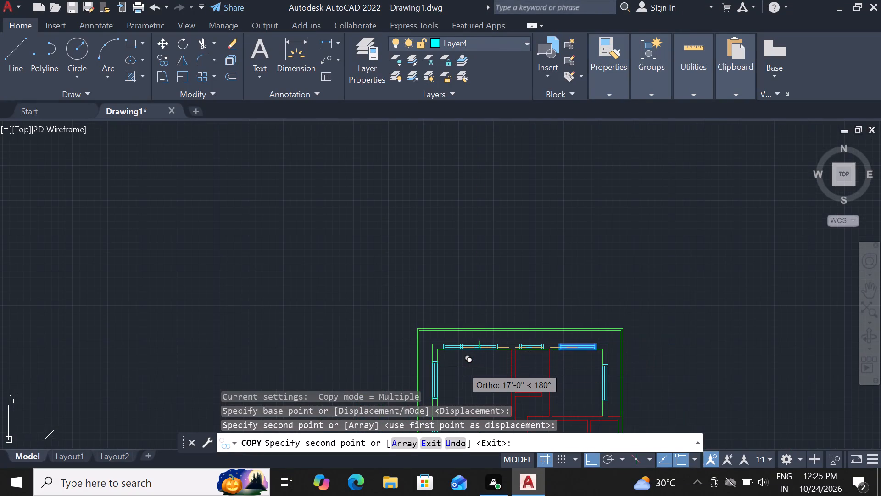
pyautogui.scroll(-5, 462, 367)
pyautogui.scroll(3, 459, 356)
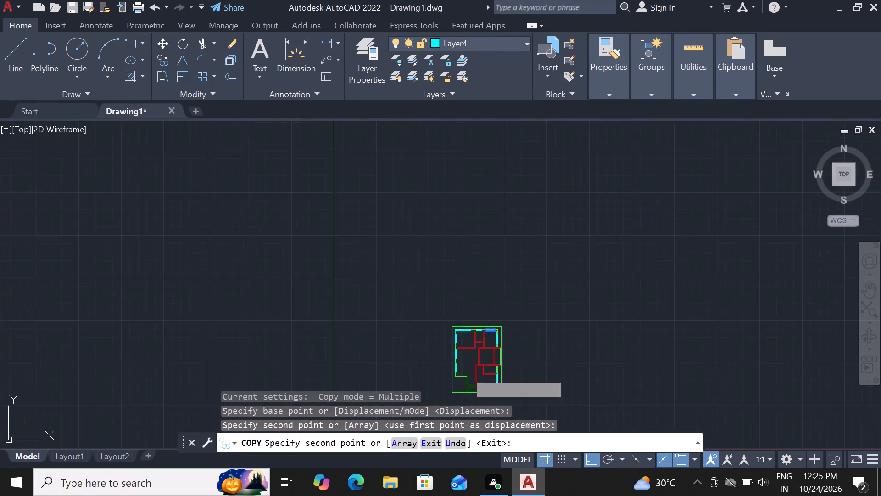
pyautogui.press('Escape')
# Copy the northwest room's north-wall opening block about 27'-10" straight south onto the hall's short south wall, aligned with the wall's inner face.
pyautogui.scroll(-1, 463, 345)
pyautogui.scroll(2, 460, 346)
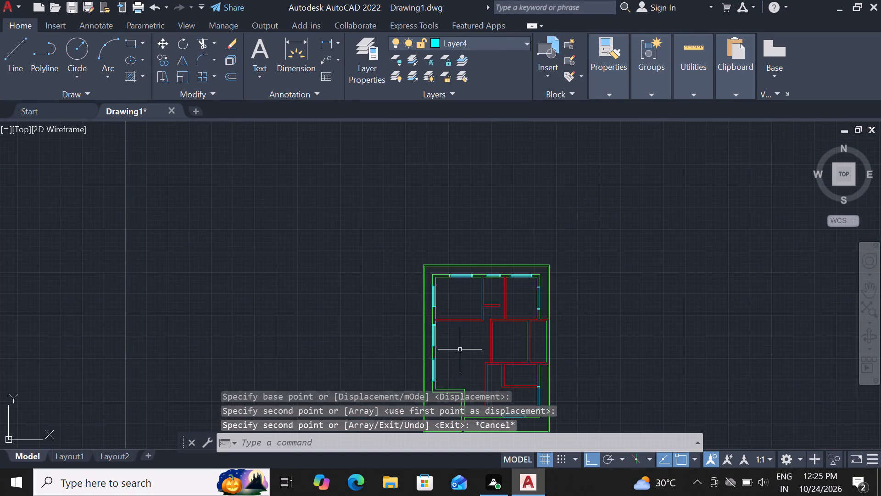
pyautogui.scroll(2, 464, 291)
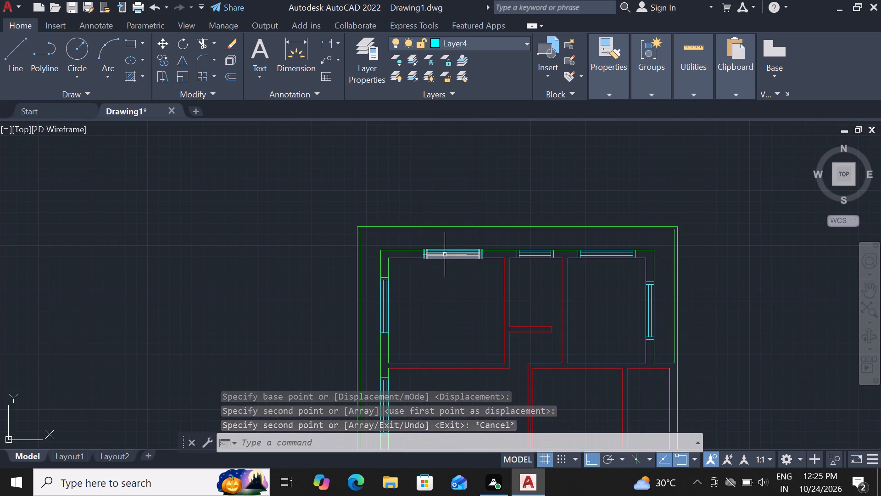
pyautogui.click(445, 254)
pyautogui.press('c')
pyautogui.write('o')
pyautogui.press('space')
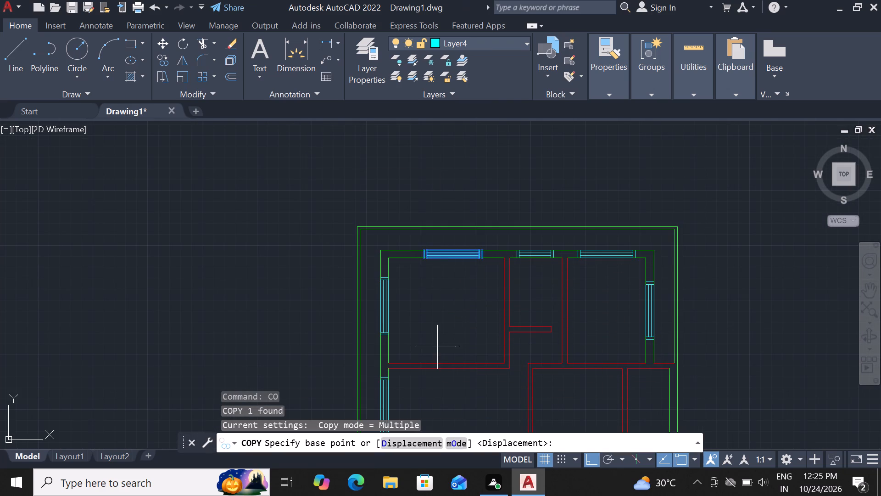
pyautogui.click(447, 251)
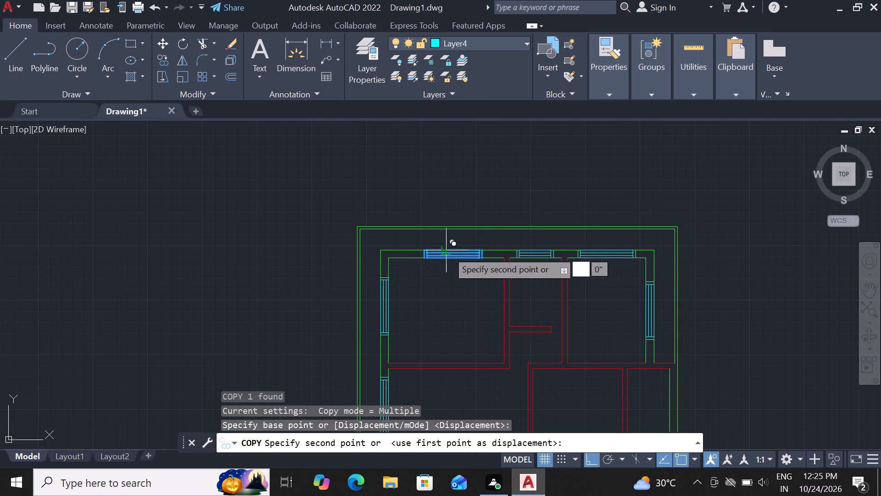
pyautogui.scroll(-5, 445, 266)
pyautogui.scroll(3, 443, 289)
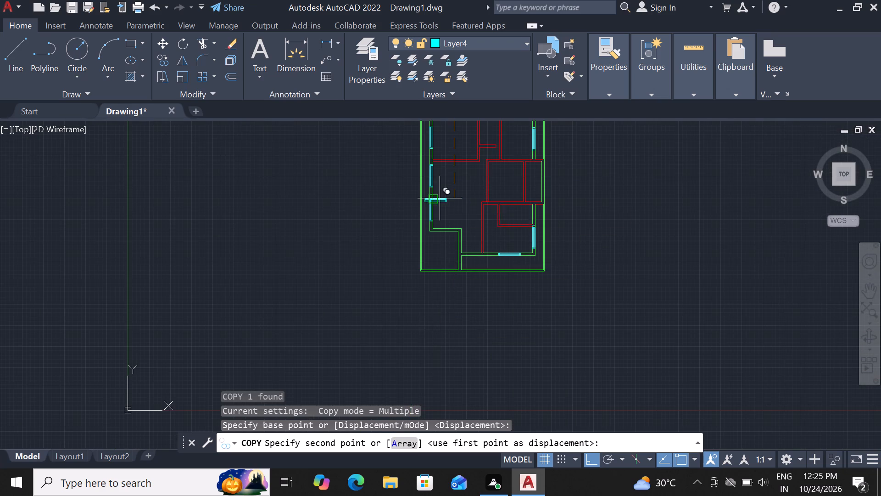
pyautogui.scroll(2, 439, 202)
pyautogui.scroll(2, 438, 256)
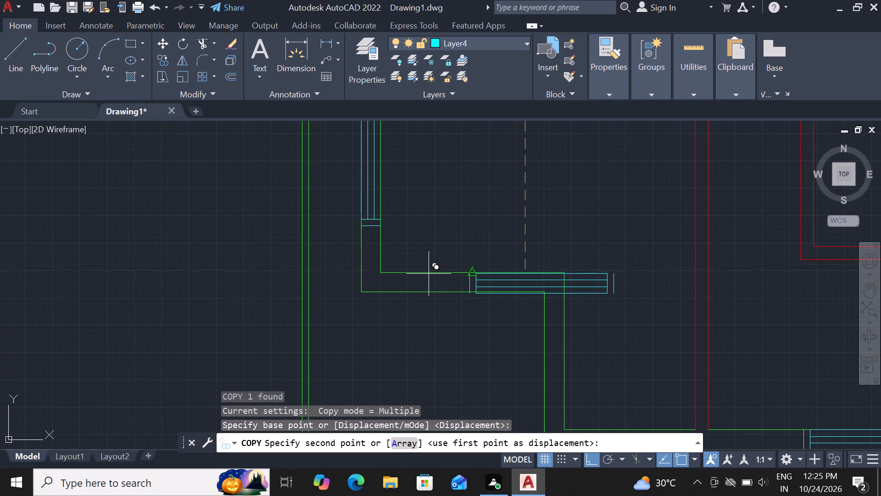
pyautogui.click(382, 274)
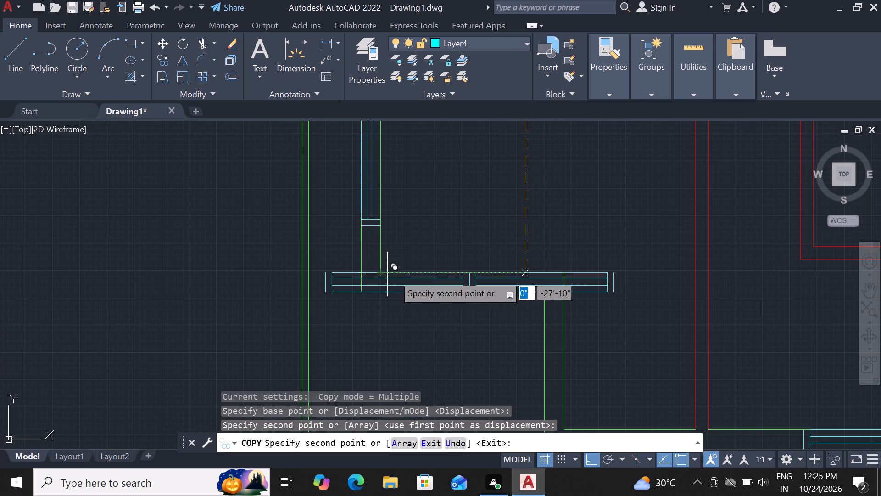
pyautogui.press('Escape')
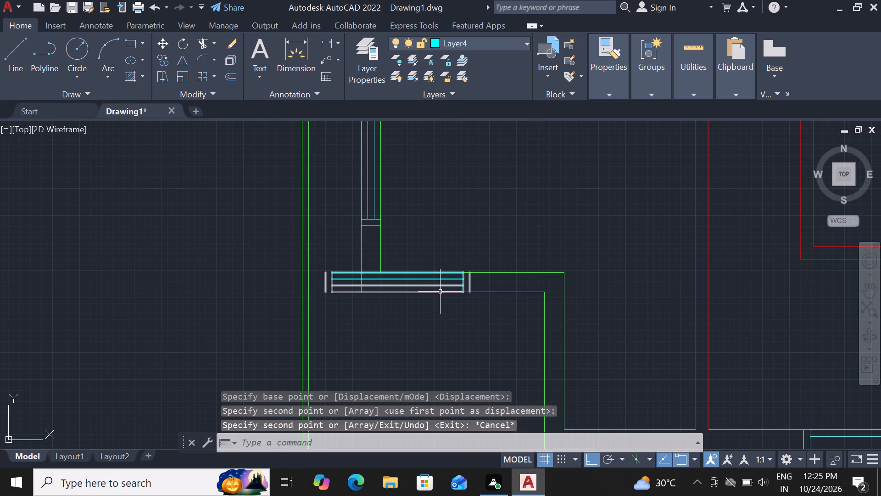
# Move the opening block on the hall's short south wall about 2'-9" east so it sits within the wall.
pyautogui.click(443, 287)
pyautogui.write('m')
pyautogui.press('space')
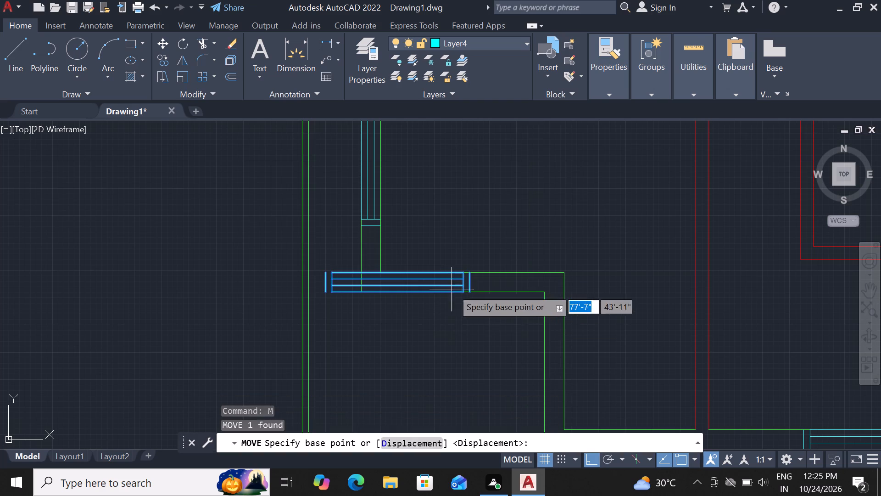
pyautogui.click(471, 271)
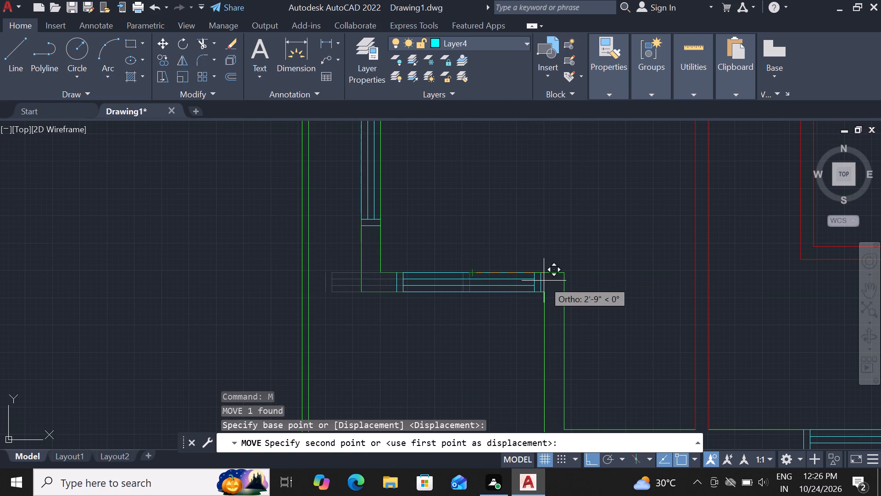
pyautogui.click(544, 281)
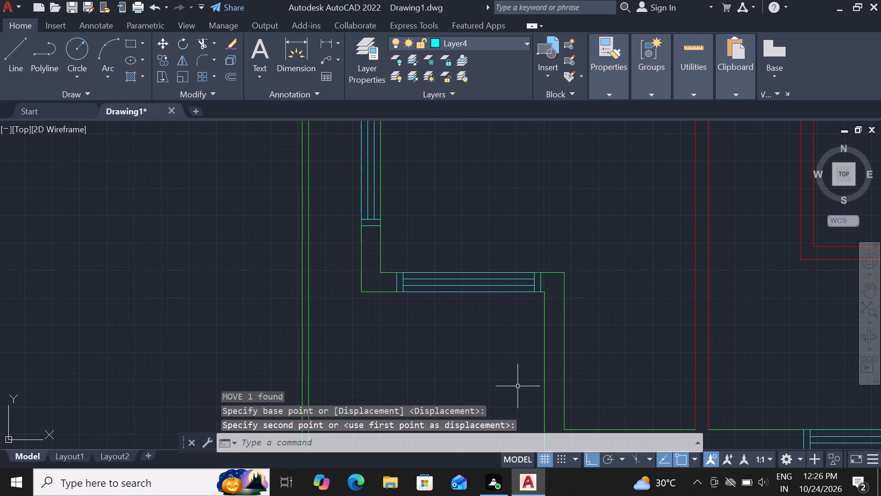
pyautogui.press('Escape')
# Copy the small opening block from the narrow middle room's north wall about 15'-10" straight south to the central room.
pyautogui.scroll(-3, 521, 389)
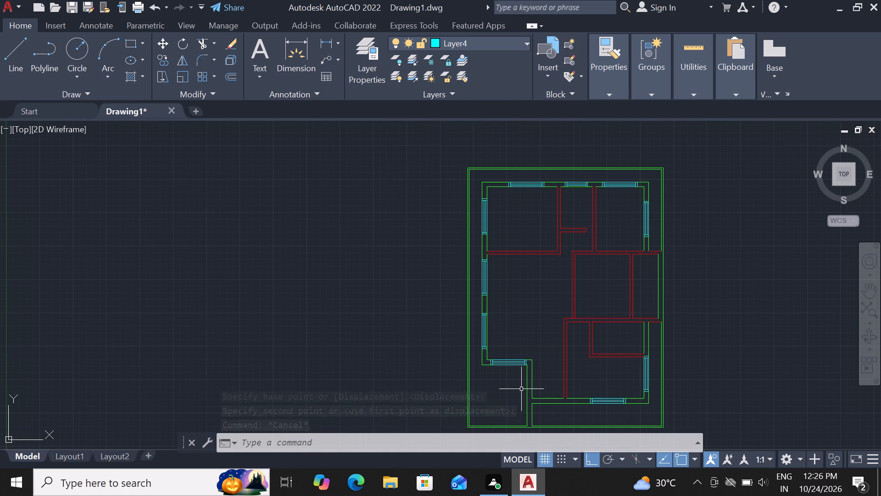
pyautogui.scroll(-1, 521, 389)
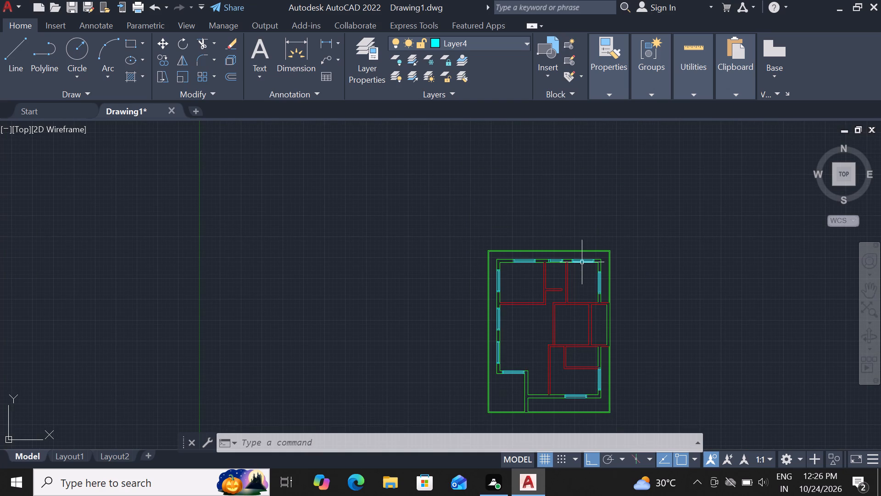
pyautogui.scroll(2, 562, 299)
pyautogui.click(549, 204)
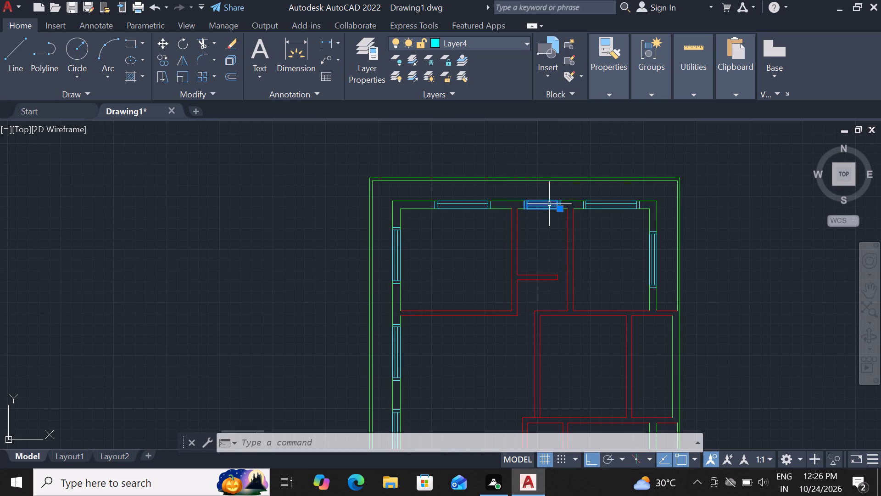
pyautogui.write('co')
pyautogui.press('space')
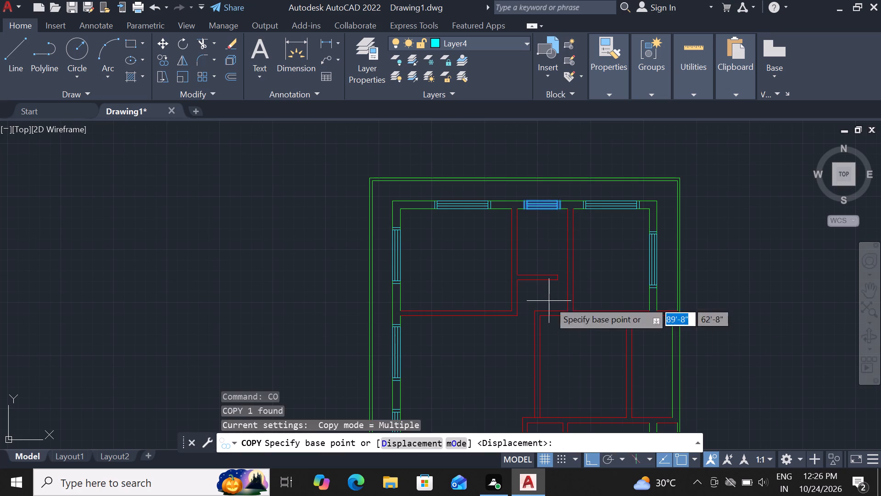
pyautogui.click(552, 212)
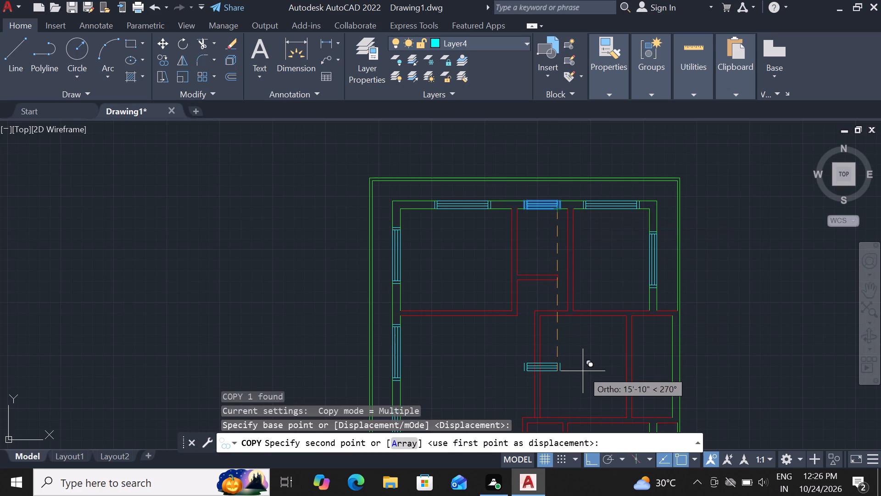
pyautogui.click(583, 372)
pyautogui.press('Escape')
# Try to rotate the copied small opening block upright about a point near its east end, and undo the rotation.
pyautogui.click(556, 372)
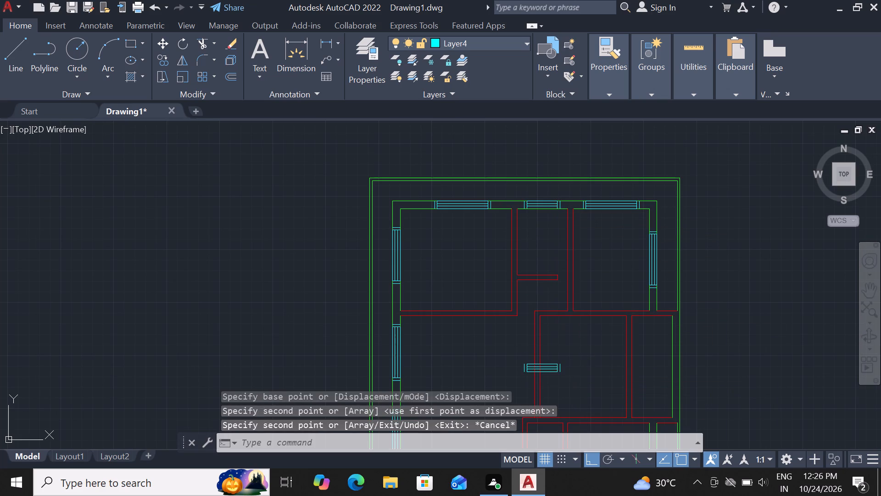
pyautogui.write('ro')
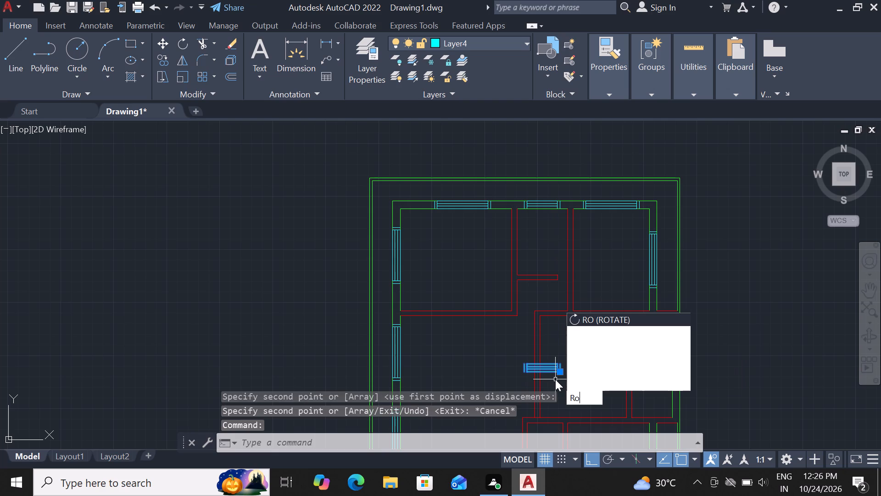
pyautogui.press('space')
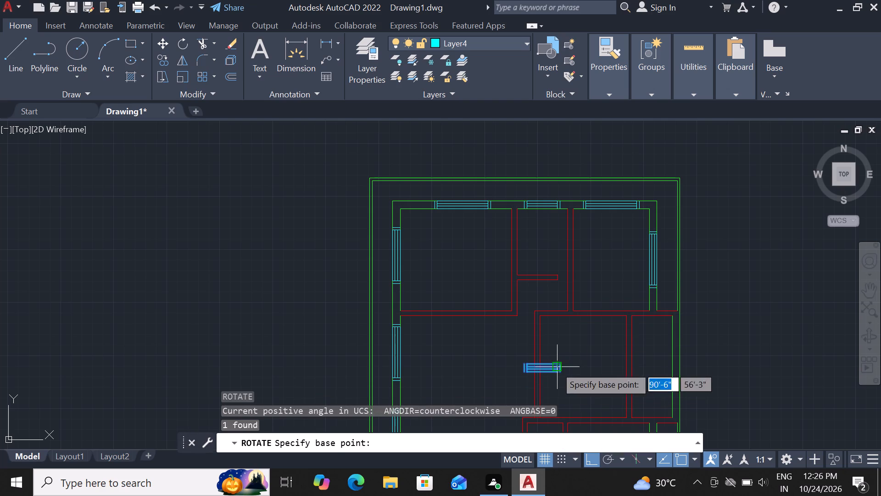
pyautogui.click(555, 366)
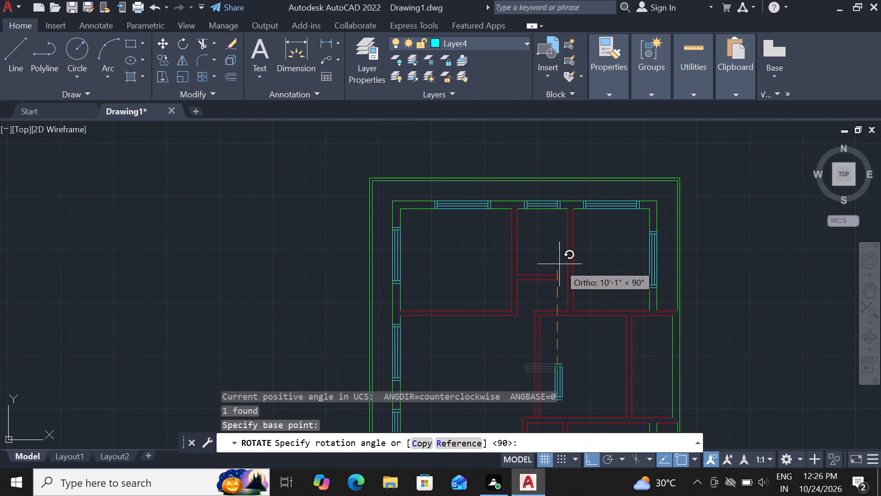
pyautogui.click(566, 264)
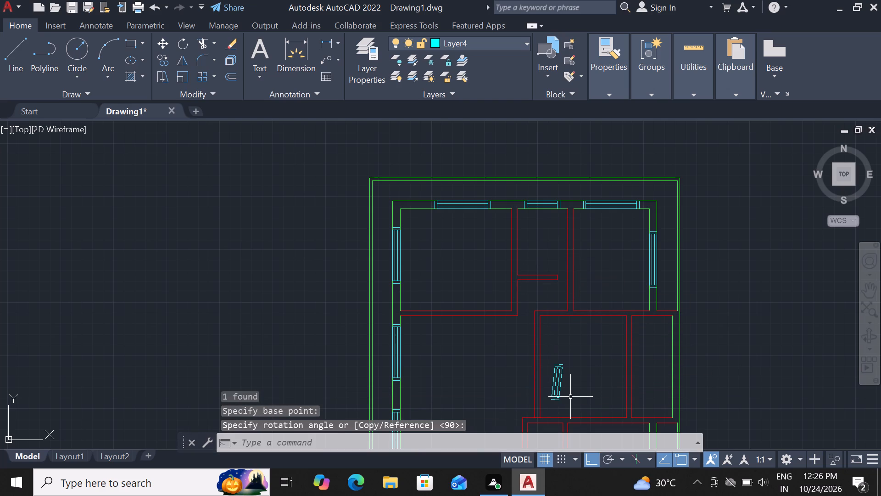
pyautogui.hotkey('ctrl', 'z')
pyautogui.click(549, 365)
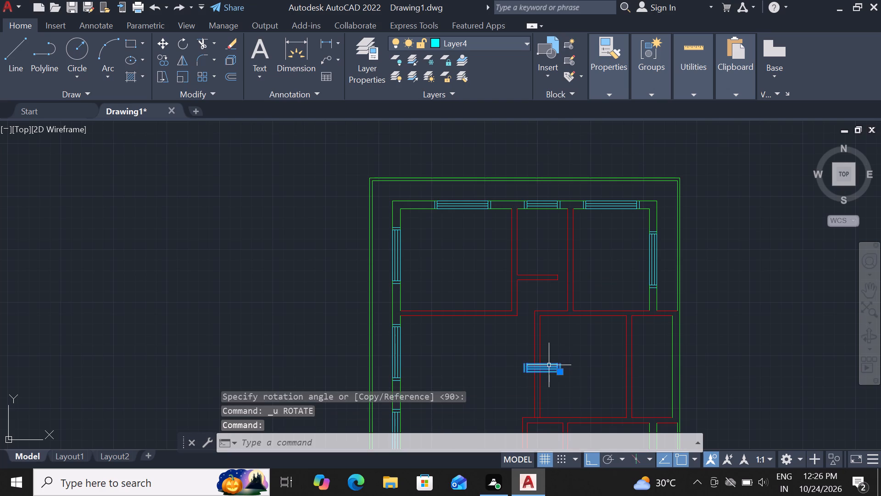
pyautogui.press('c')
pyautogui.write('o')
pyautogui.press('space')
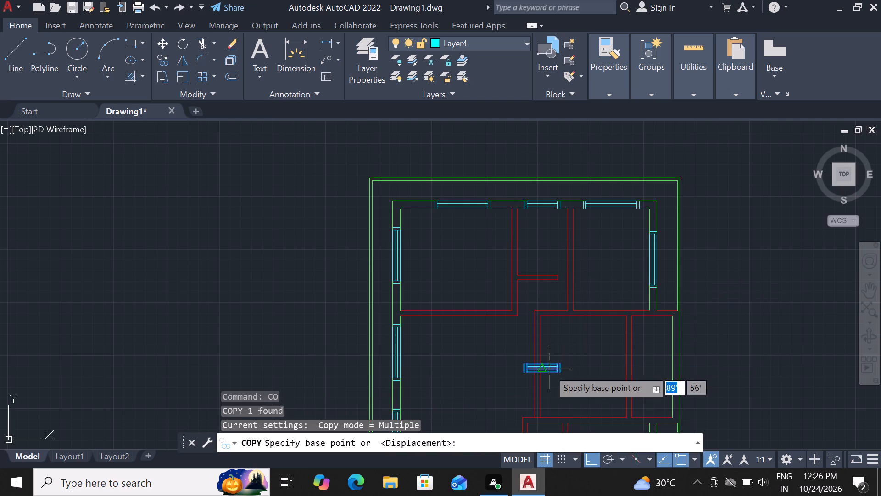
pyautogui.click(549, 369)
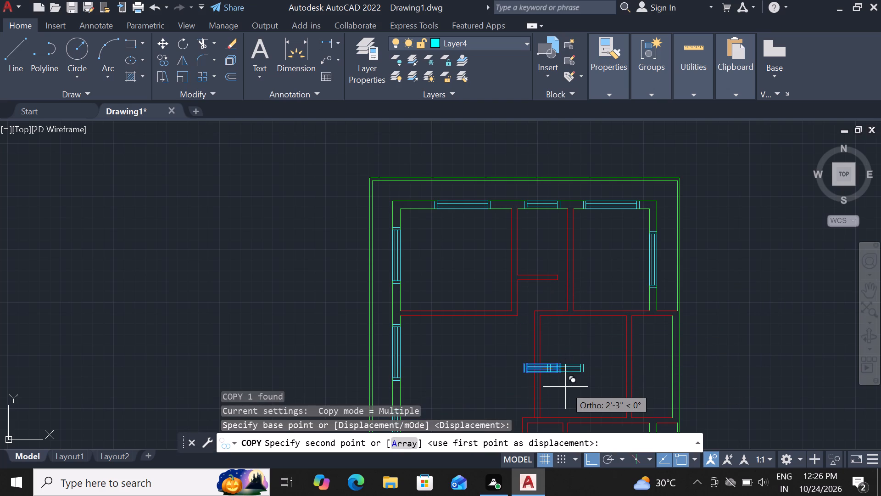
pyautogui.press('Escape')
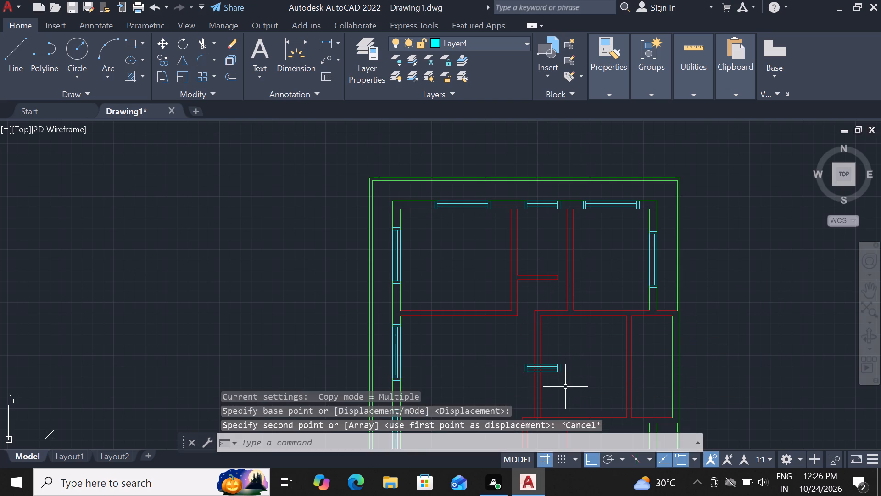
# Rotate the copied small opening block 90° so it runs north-south, pivoting near its east end.
pyautogui.press('r')
pyautogui.write('o')
pyautogui.press('space')
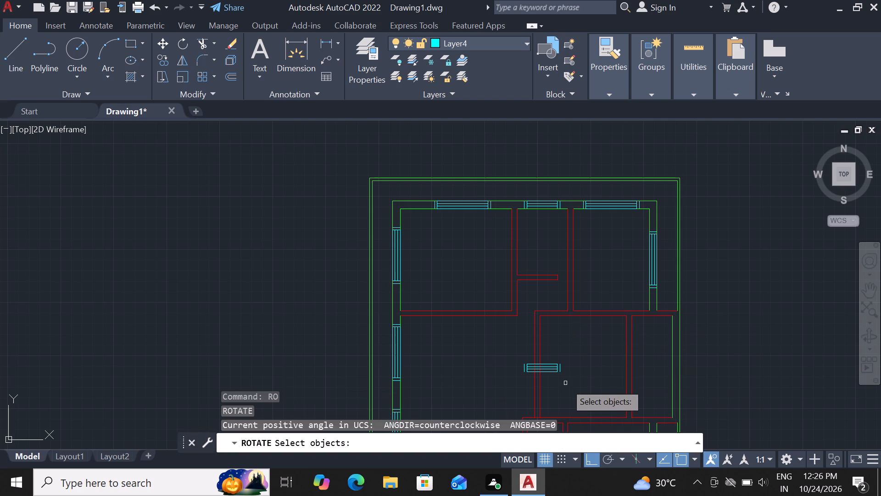
pyautogui.click(554, 372)
pyautogui.press('space')
pyautogui.click(554, 372)
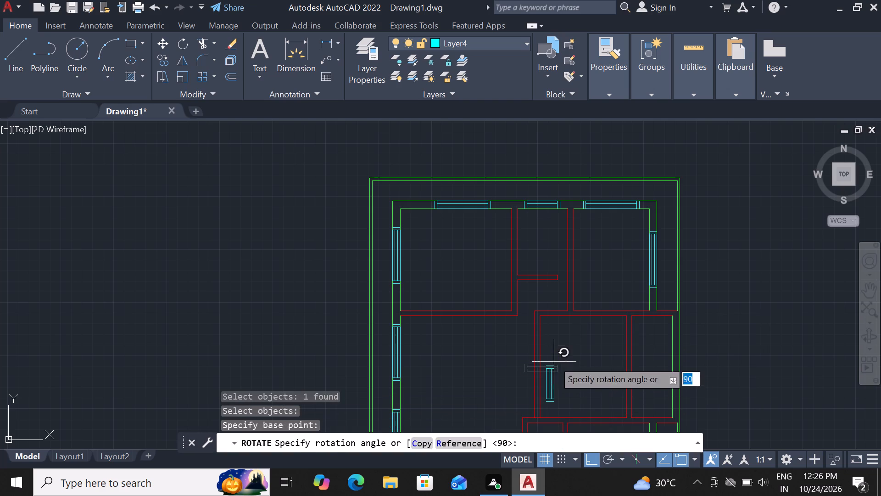
pyautogui.click(552, 331)
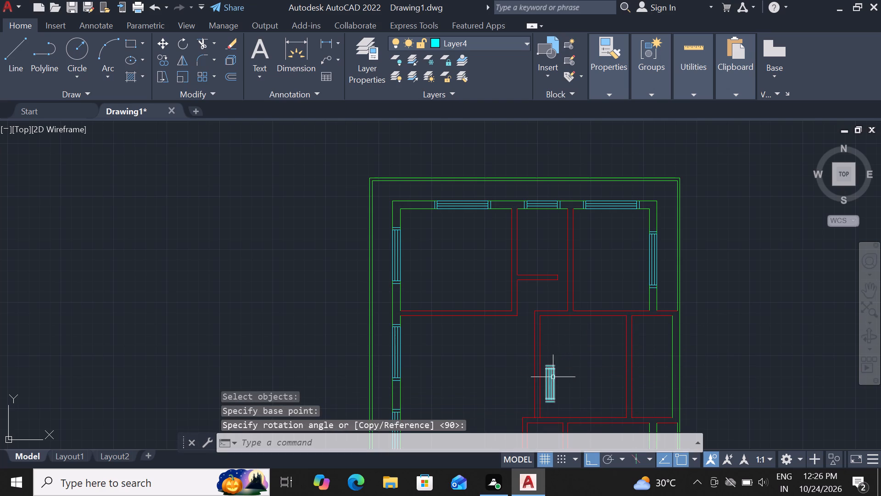
# Move the rotated small opening block straight east onto the partition between the central room and the narrow east room.
pyautogui.click(555, 389)
pyautogui.write('m')
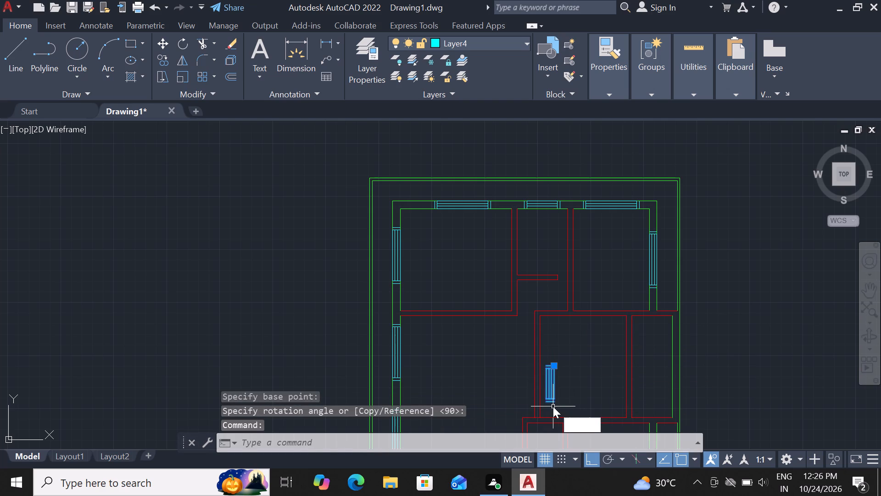
pyautogui.press('space')
pyautogui.scroll(-2, 582, 386)
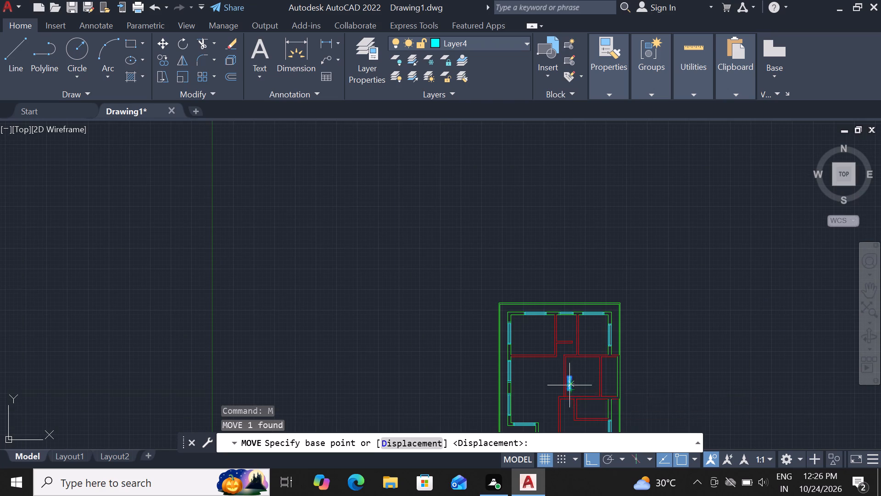
pyautogui.scroll(2, 569, 385)
pyautogui.click(568, 398)
pyautogui.scroll(-2, 592, 354)
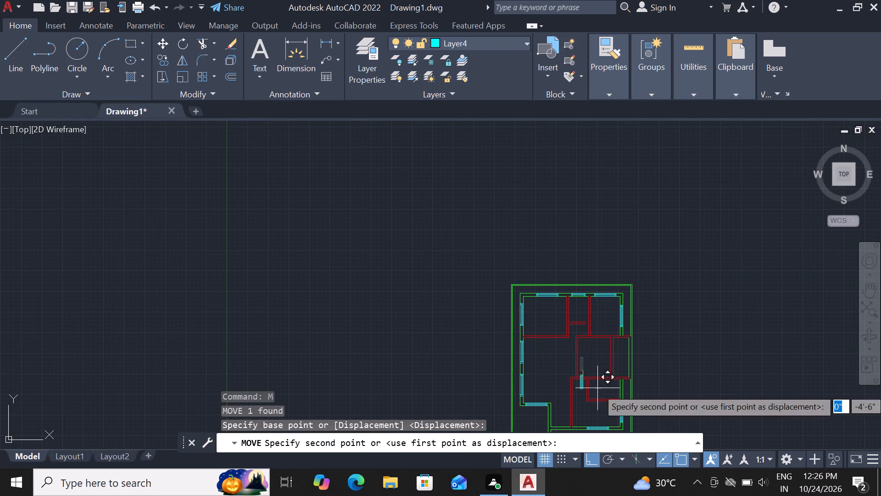
pyautogui.scroll(2, 621, 406)
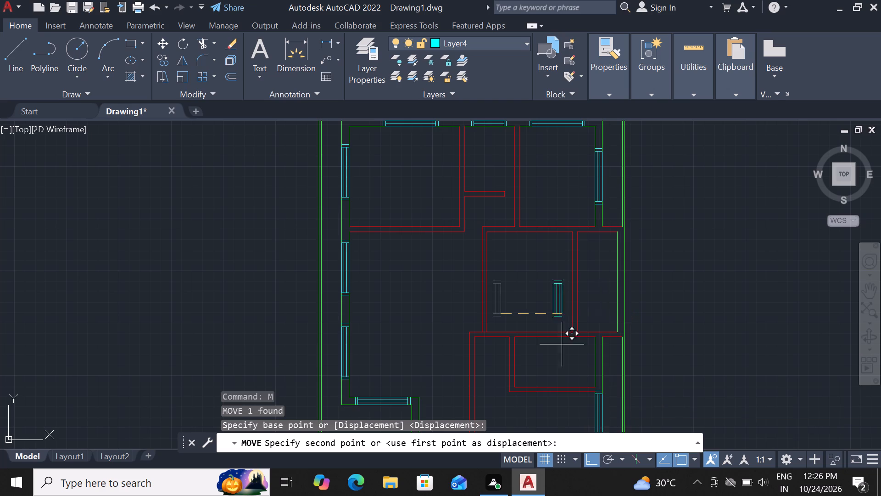
pyautogui.scroll(-1, 525, 287)
pyautogui.scroll(1, 544, 355)
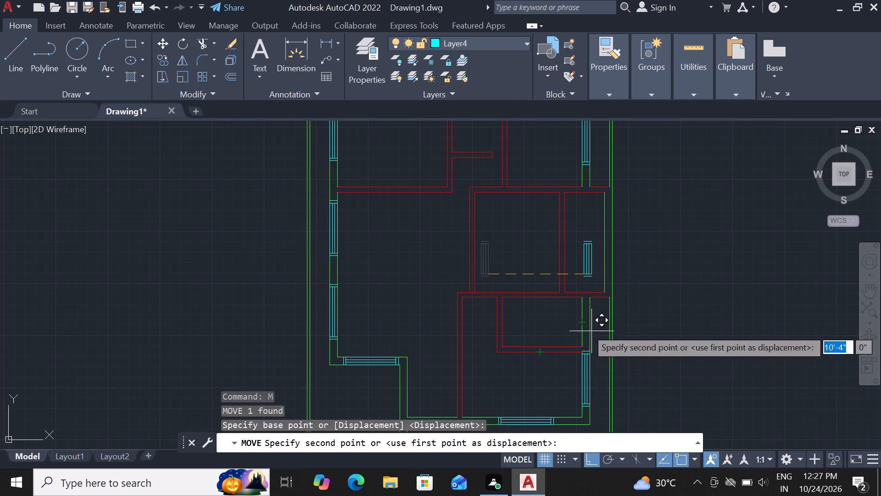
pyautogui.click(569, 324)
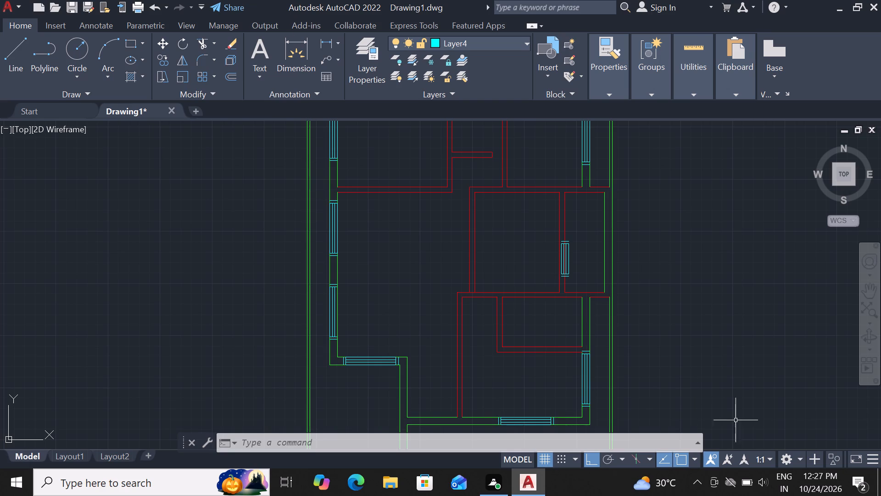
pyautogui.press('Escape')
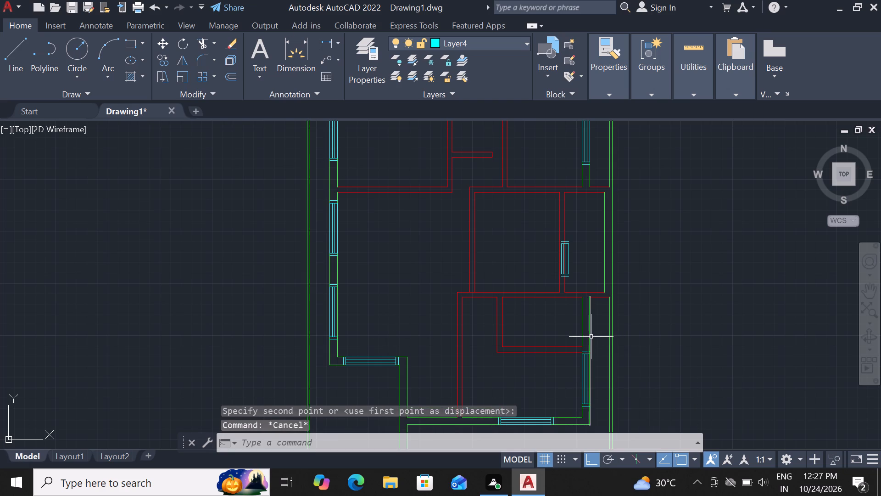
# Offset the southeast area's east wall 1' eastward: its outer face and both segments of its inner face.
pyautogui.click(591, 337)
pyautogui.write("of 1'")
pyautogui.press('Return')
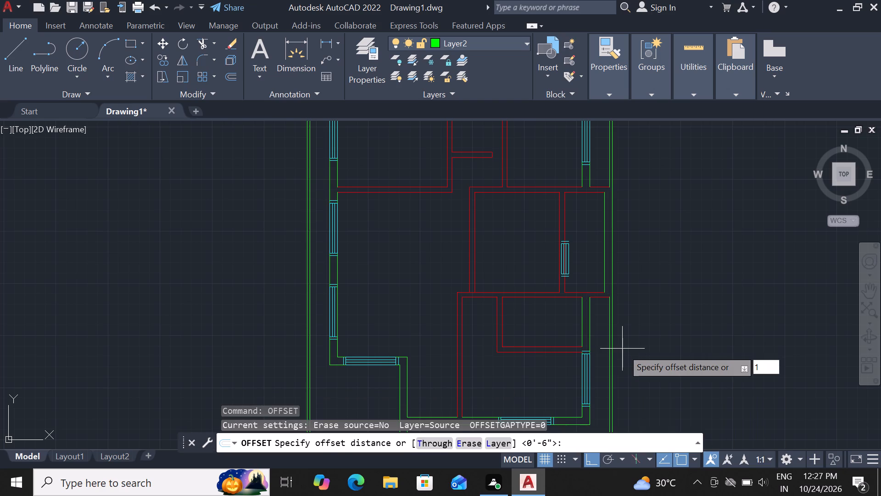
pyautogui.click(626, 344)
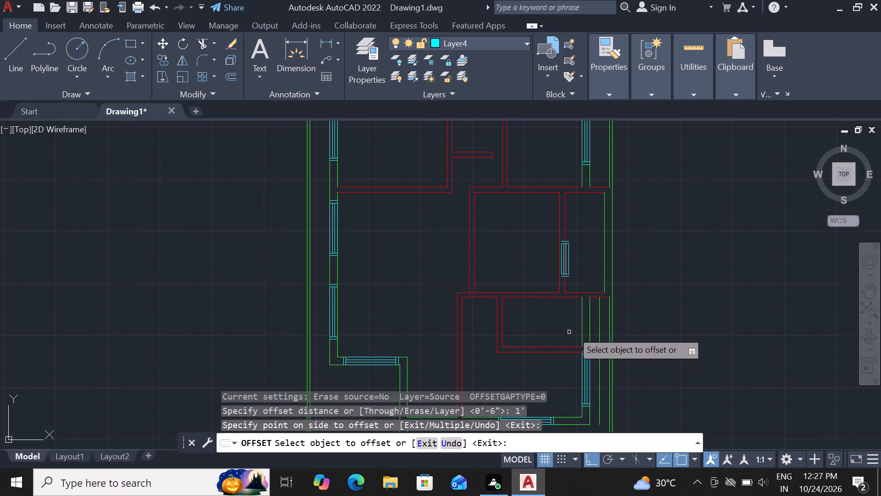
pyautogui.click(583, 321)
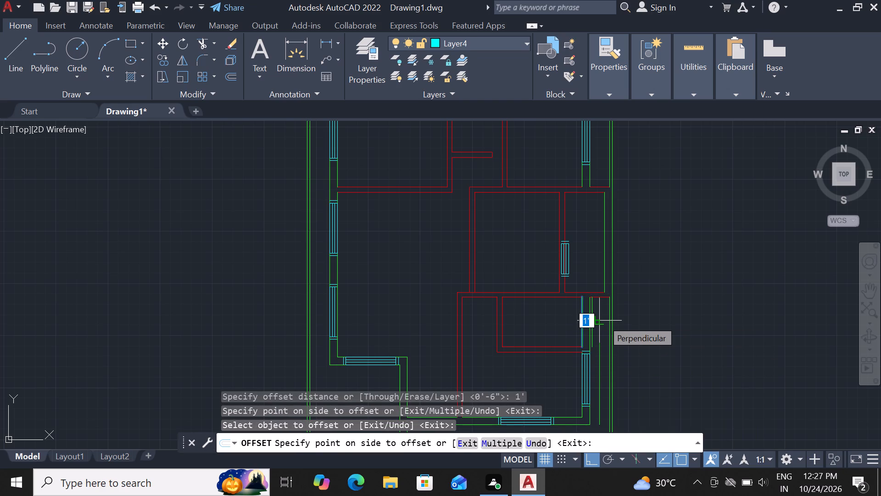
pyautogui.click(602, 320)
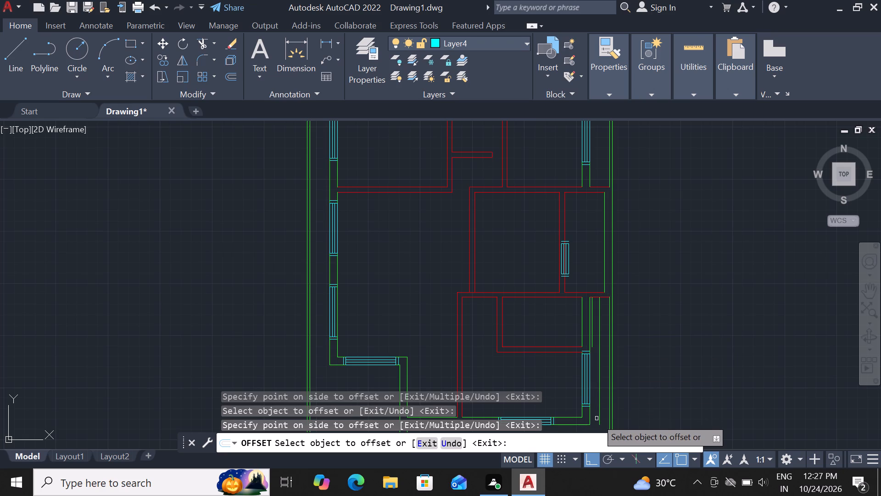
pyautogui.scroll(1, 589, 418)
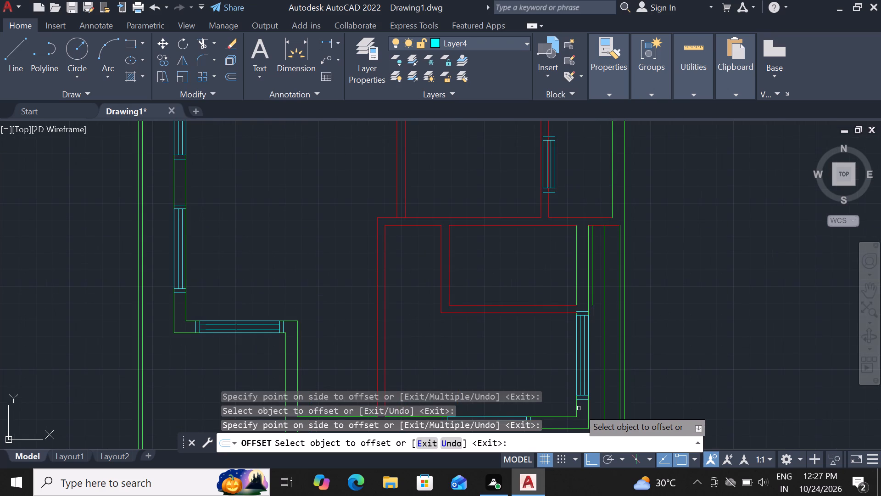
pyautogui.click(576, 409)
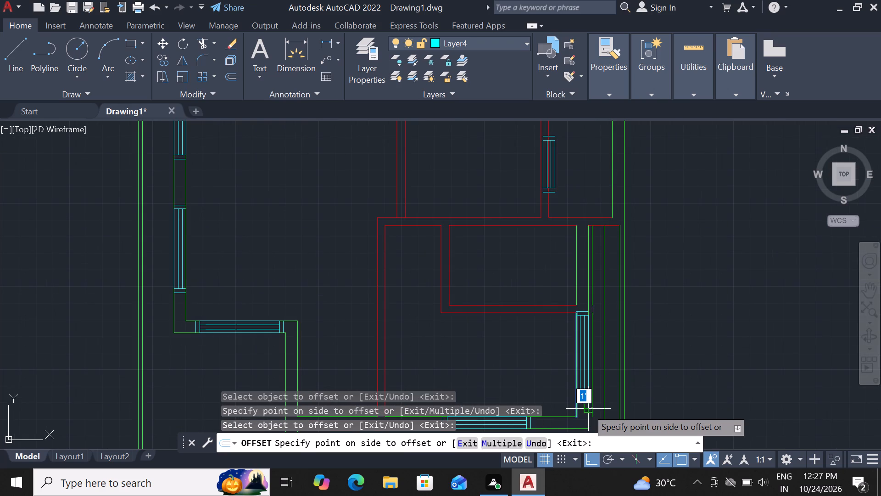
pyautogui.click(595, 407)
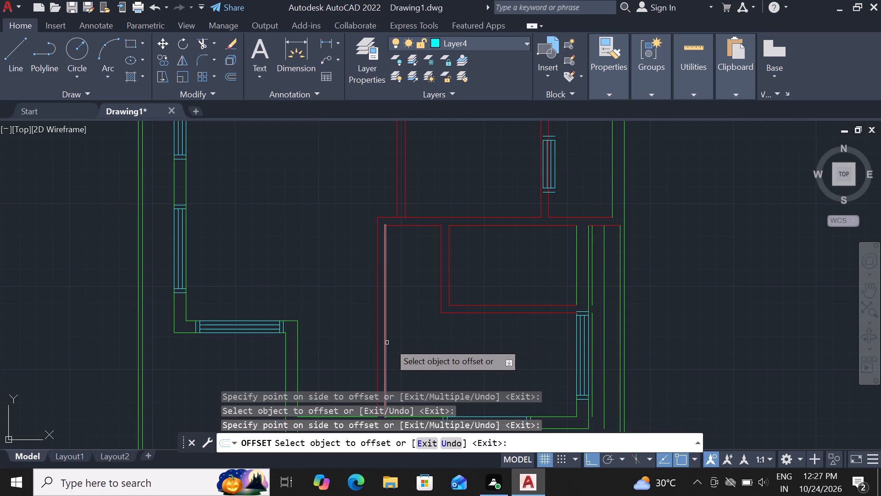
# Offset both faces of the small southeast room's west partition 1' eastward.
pyautogui.click(450, 289)
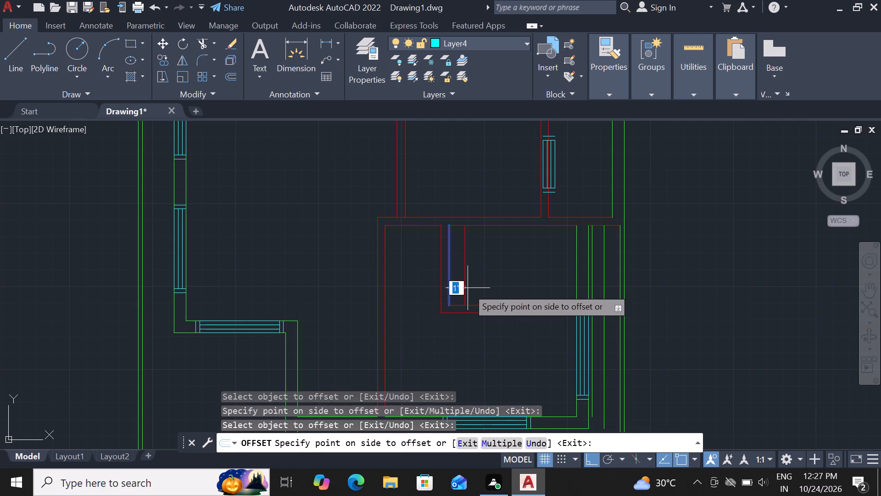
pyautogui.click(480, 287)
pyautogui.click(443, 293)
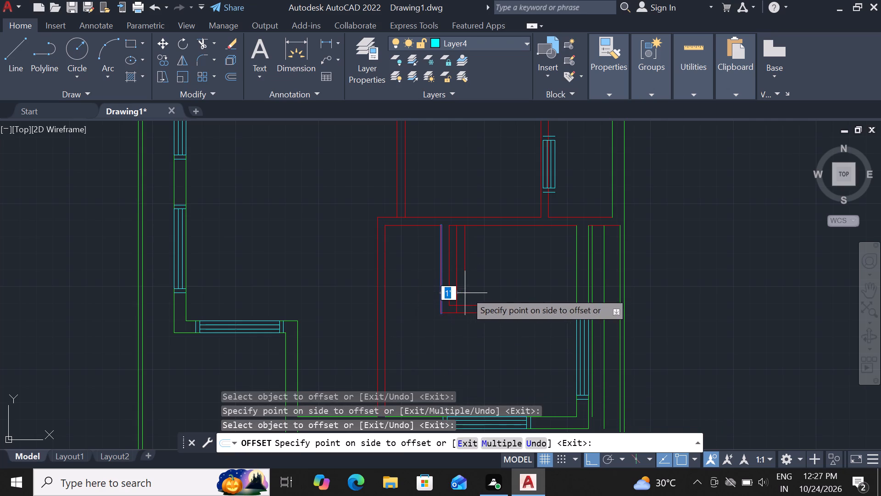
pyautogui.click(466, 292)
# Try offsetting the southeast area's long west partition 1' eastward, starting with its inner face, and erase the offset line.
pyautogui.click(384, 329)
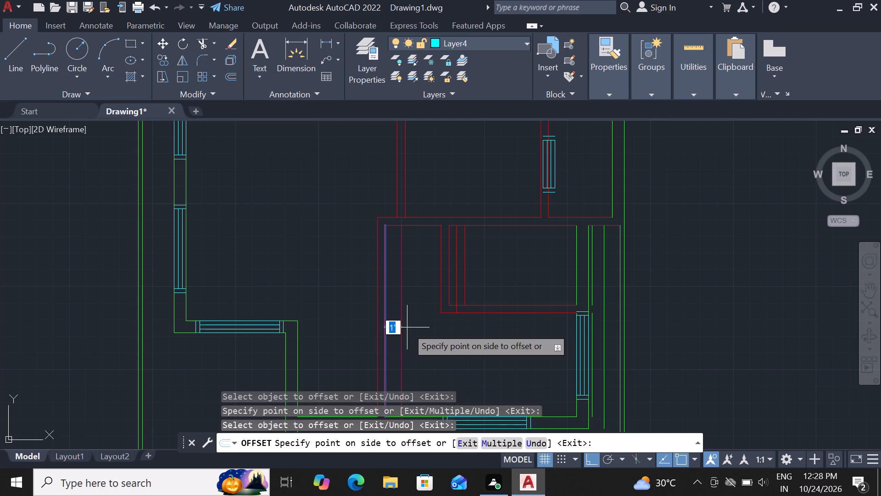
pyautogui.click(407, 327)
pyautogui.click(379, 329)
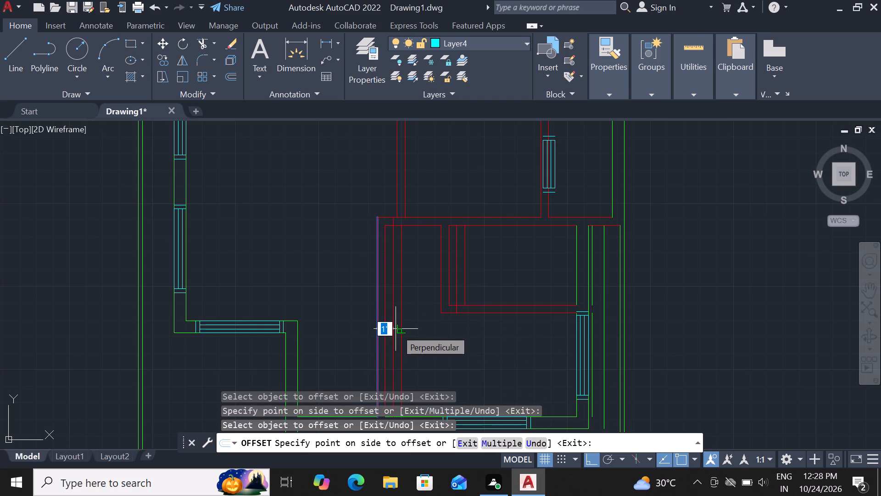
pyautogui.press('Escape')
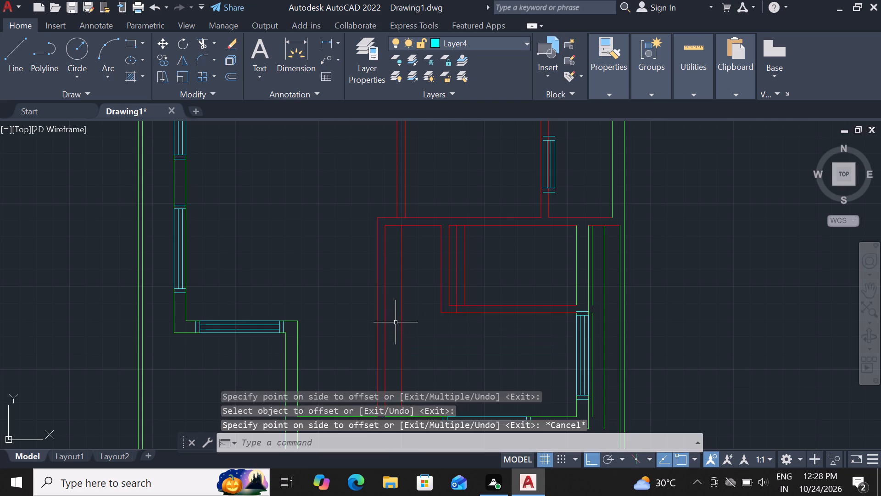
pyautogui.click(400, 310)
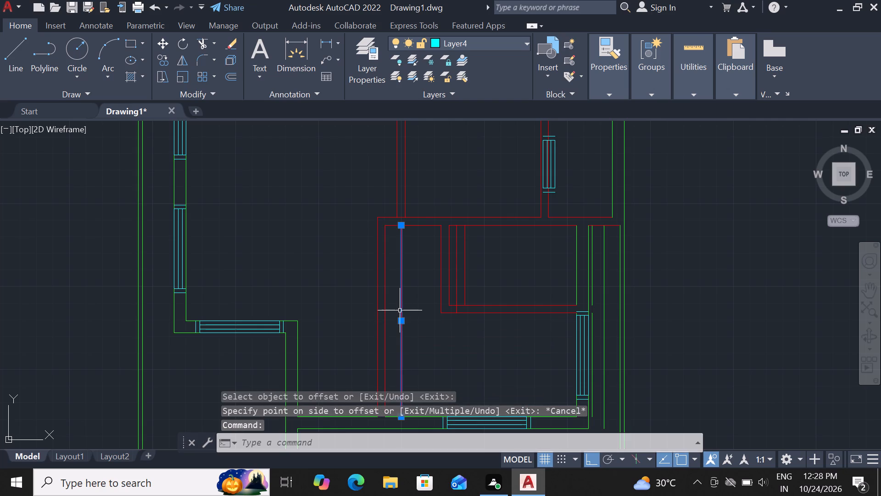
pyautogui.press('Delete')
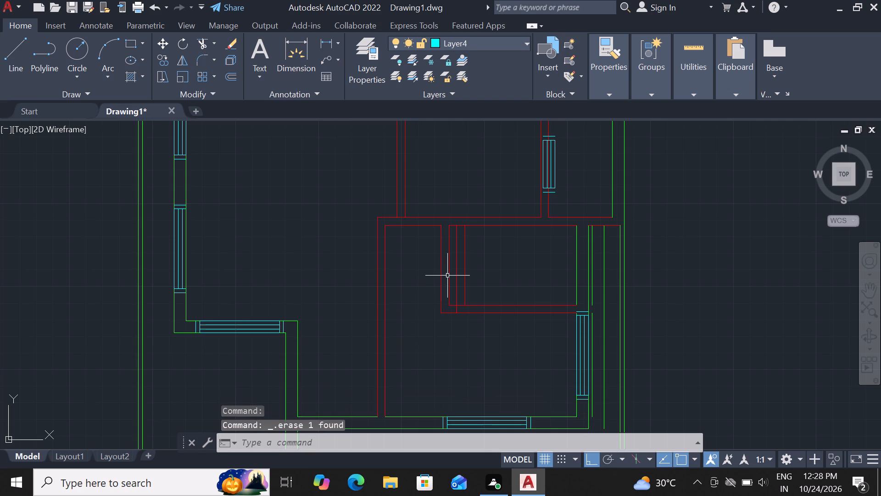
# Erase the original two faces of the small room's west partition and both faces of the long partition west of it.
pyautogui.click(447, 276)
pyautogui.press('Delete')
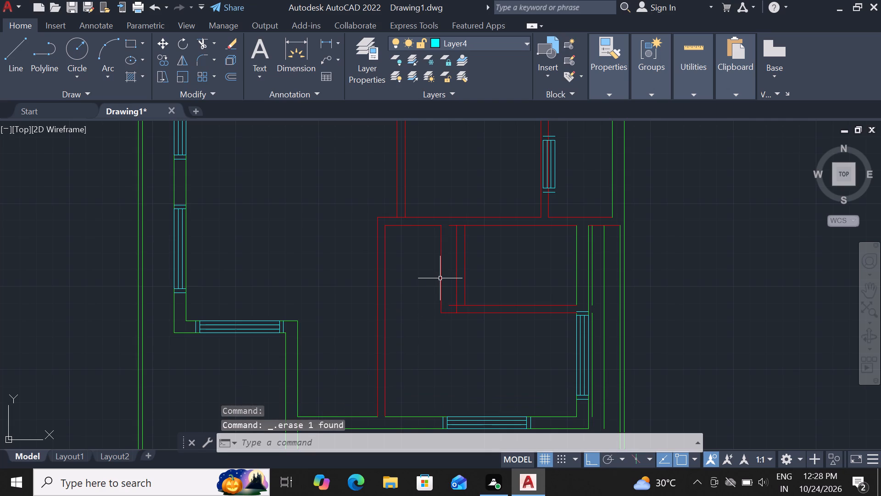
pyautogui.click(440, 278)
pyautogui.press('Delete')
pyautogui.moveTo(398, 287); pyautogui.dragTo(364, 309)
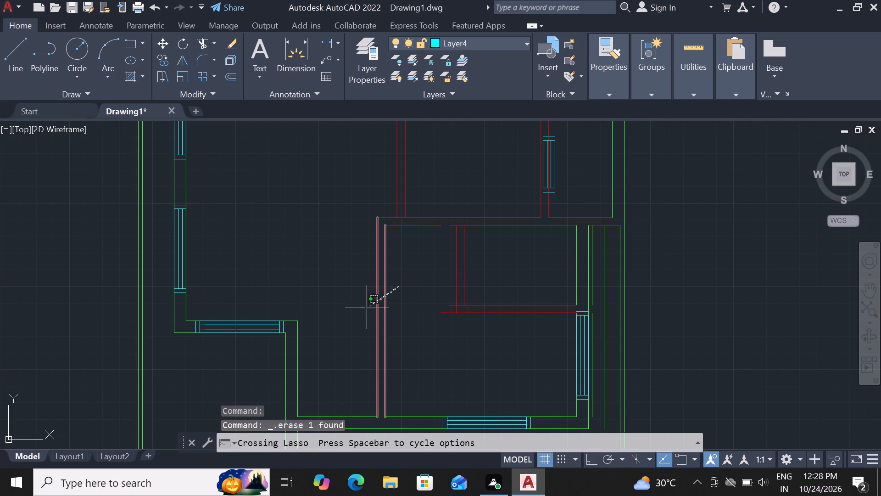
pyautogui.moveTo(364, 309); pyautogui.dragTo(354, 313)
pyautogui.press('Delete')
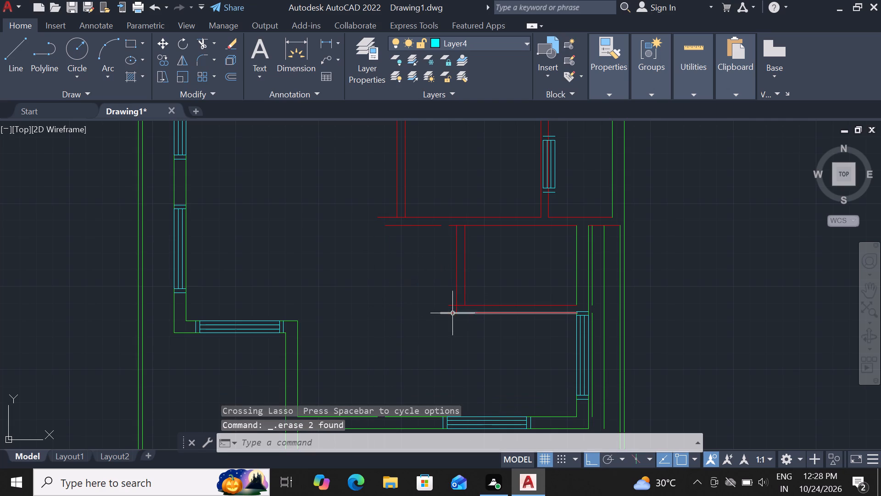
# Erase the original outer face of the southeast area's east wall.
pyautogui.click(589, 302)
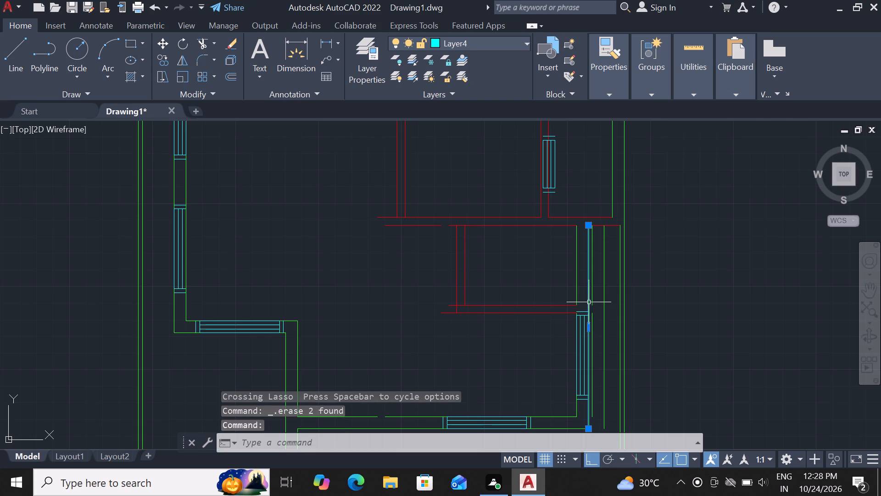
pyautogui.press('Delete')
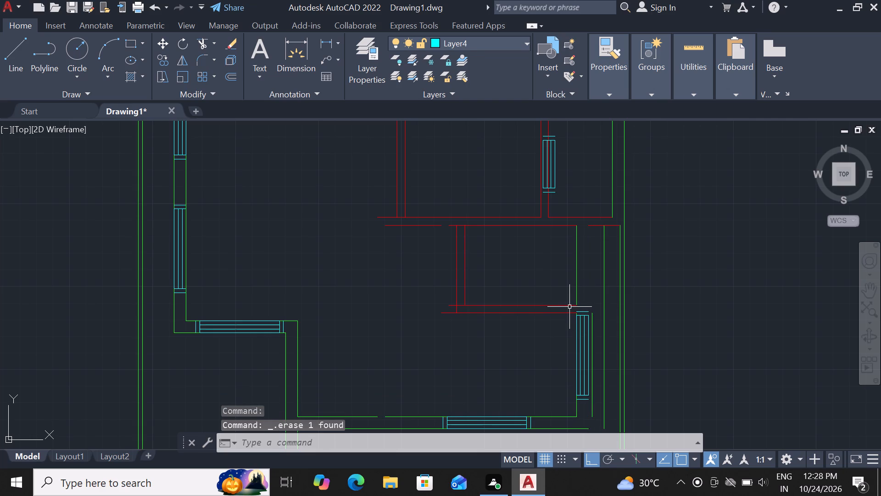
# Undo the last erase, then erase the surplus vertical green lines just outside the lower east wall's inner line.
pyautogui.hotkey('ctrl', 'z')
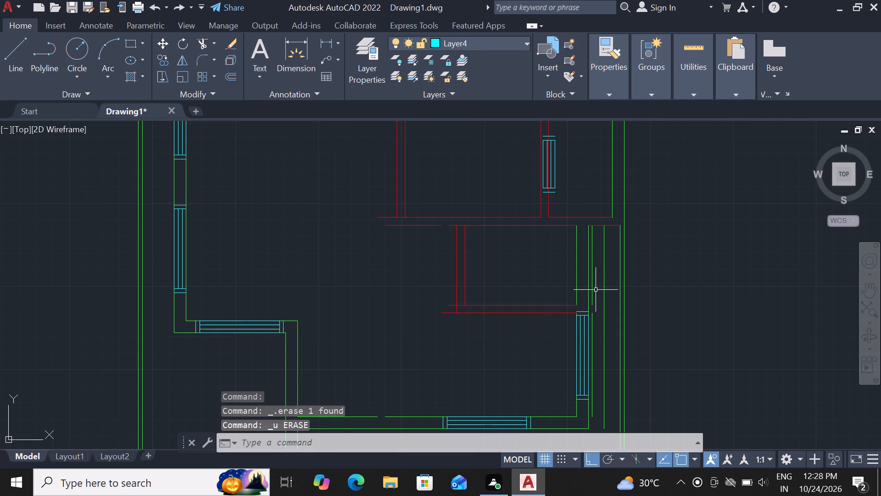
pyautogui.click(588, 305)
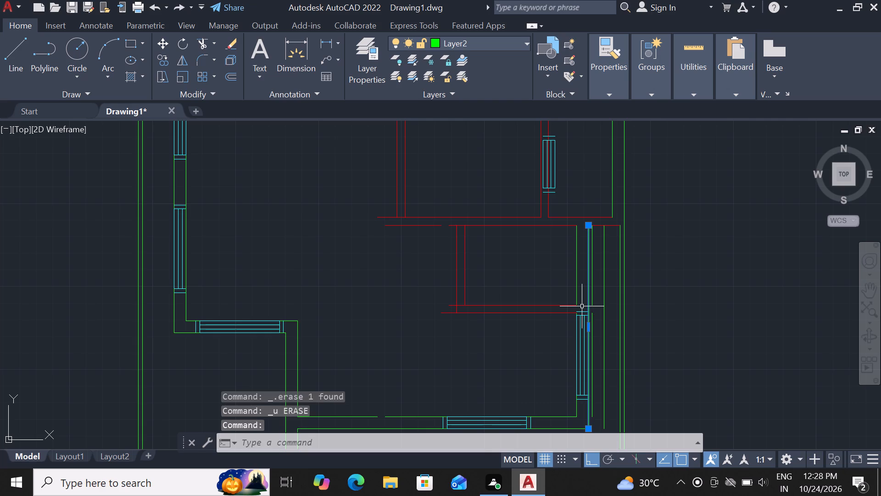
pyautogui.press('Delete')
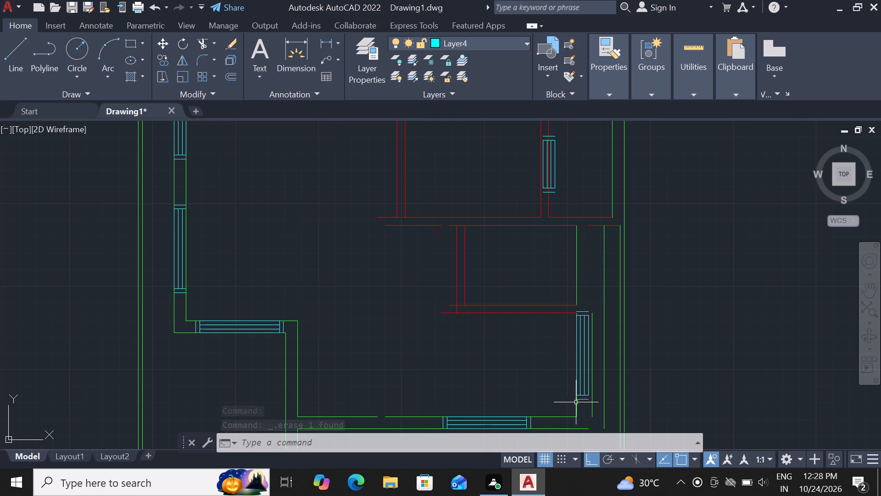
pyautogui.click(591, 372)
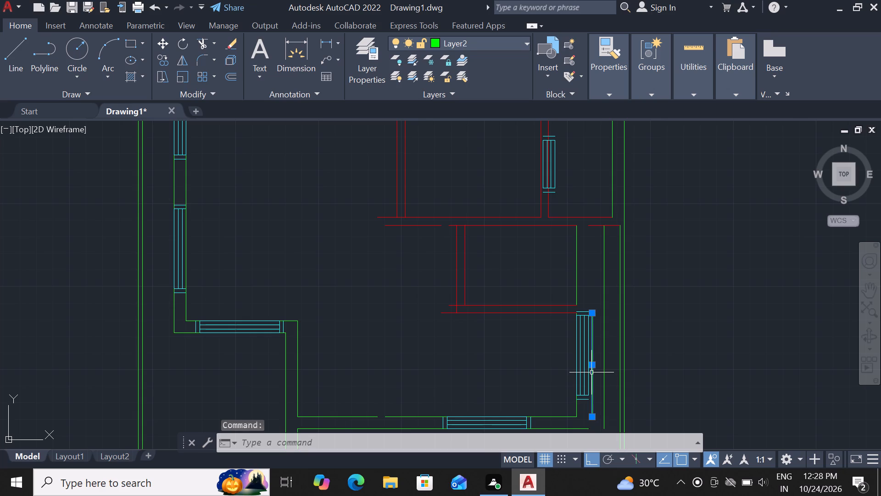
pyautogui.press('Delete')
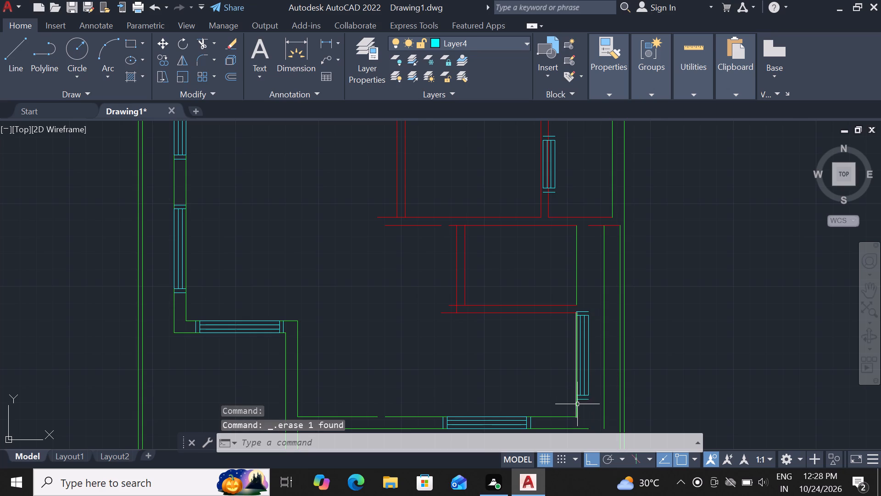
# Offset the lower and upper segments of the east wall's inner line 1' outward.
pyautogui.click(577, 406)
pyautogui.write('of')
pyautogui.press('space')
pyautogui.press('1')
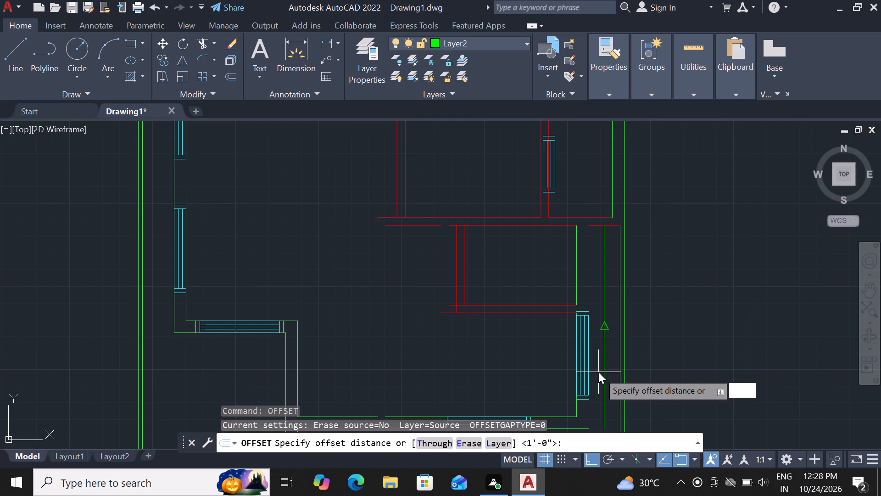
pyautogui.press("'")
pyautogui.press('Return')
pyautogui.click(613, 366)
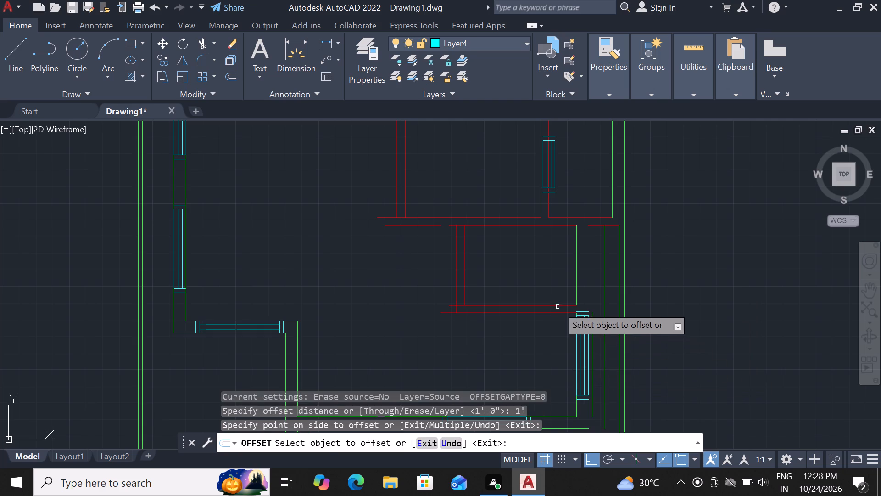
pyautogui.click(577, 286)
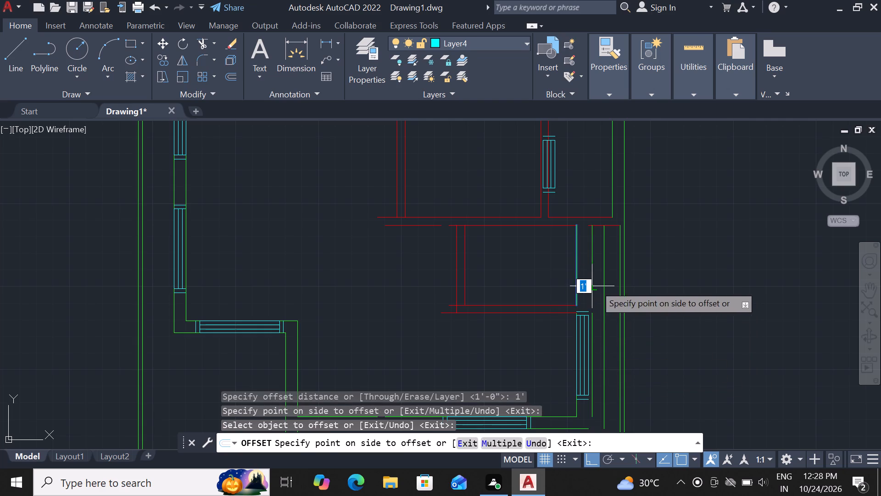
pyautogui.click(597, 285)
pyautogui.press('Escape')
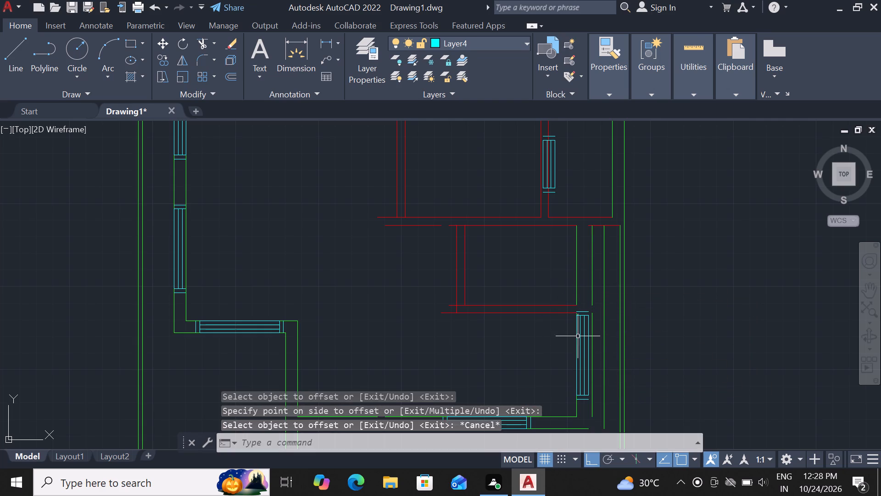
# Move the east wall's lower window outward between the new offset line and the wall's outer line.
pyautogui.scroll(1, 585, 361)
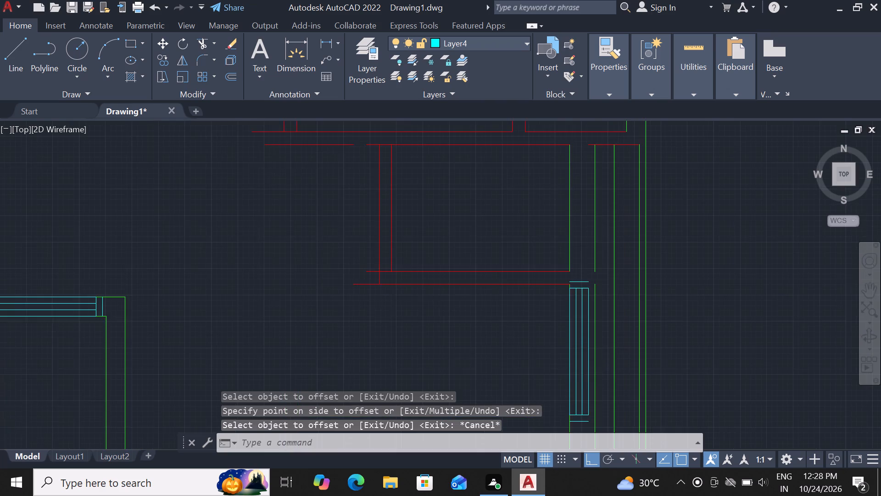
pyautogui.scroll(1, 585, 361)
pyautogui.scroll(-1, 585, 349)
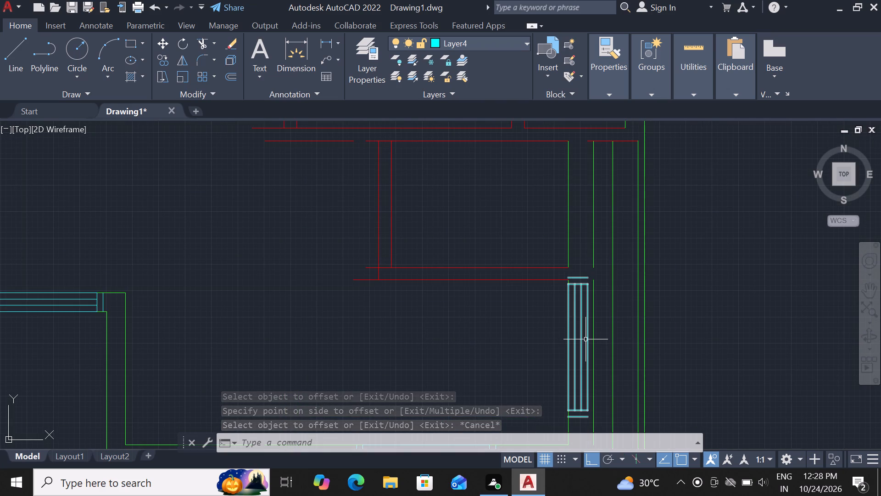
pyautogui.click(571, 312)
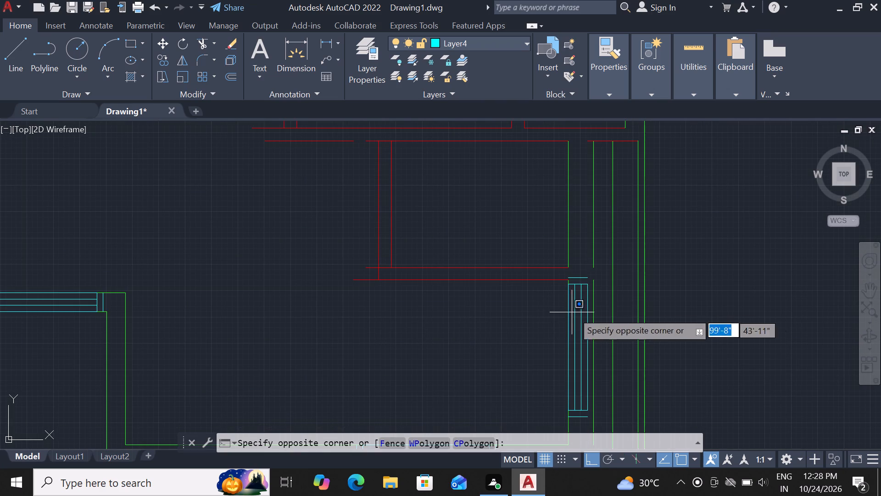
pyautogui.click(573, 322)
pyautogui.scroll(-1, 573, 288)
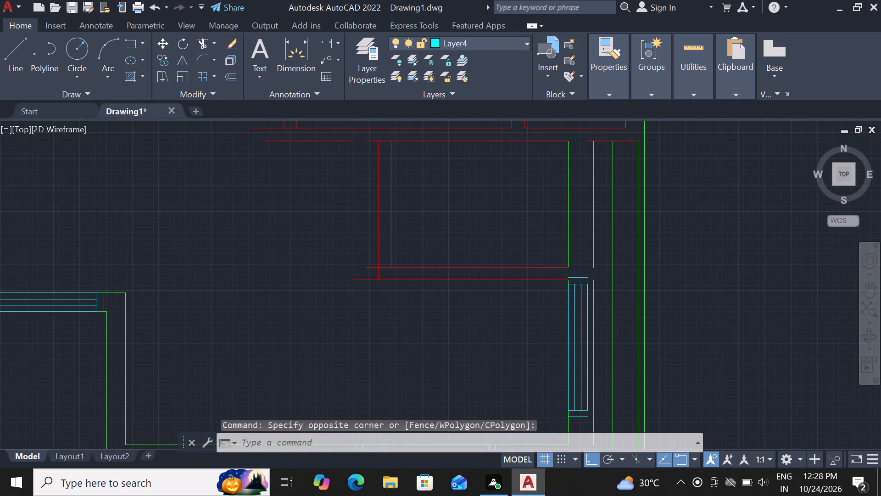
pyautogui.scroll(-1, 573, 288)
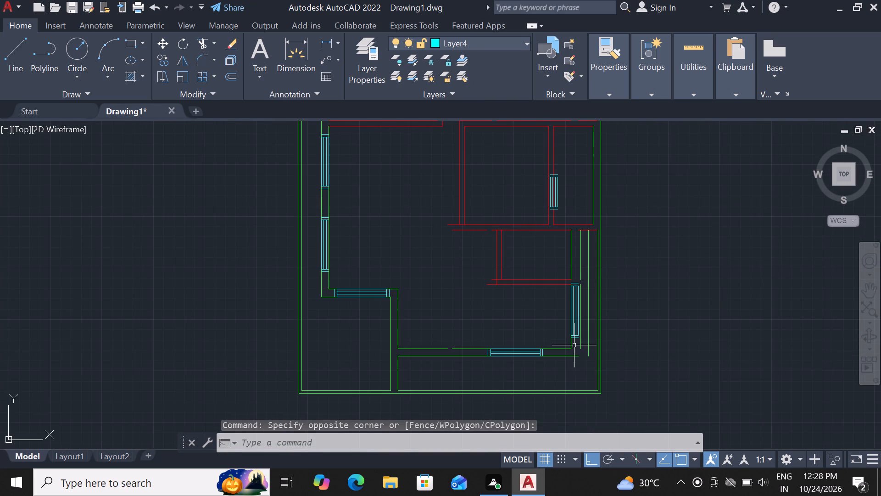
pyautogui.scroll(1, 574, 345)
pyautogui.click(574, 335)
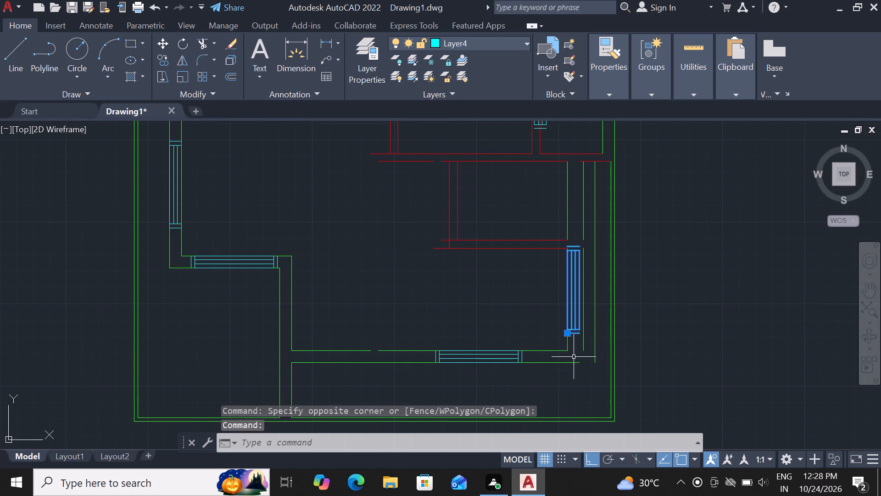
pyautogui.write('m')
pyautogui.press('space')
pyautogui.click(579, 335)
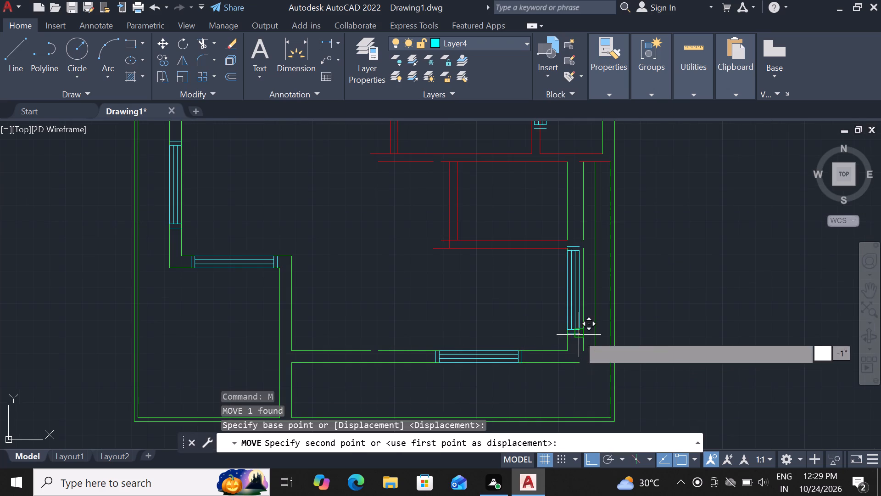
pyautogui.click(596, 333)
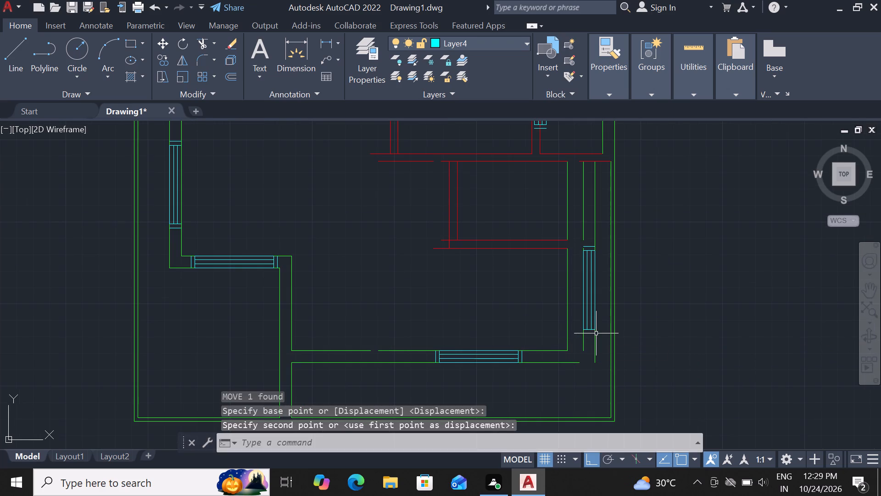
# Erase the two old inner line segments of the lower east wall.
pyautogui.scroll(-1, 604, 250)
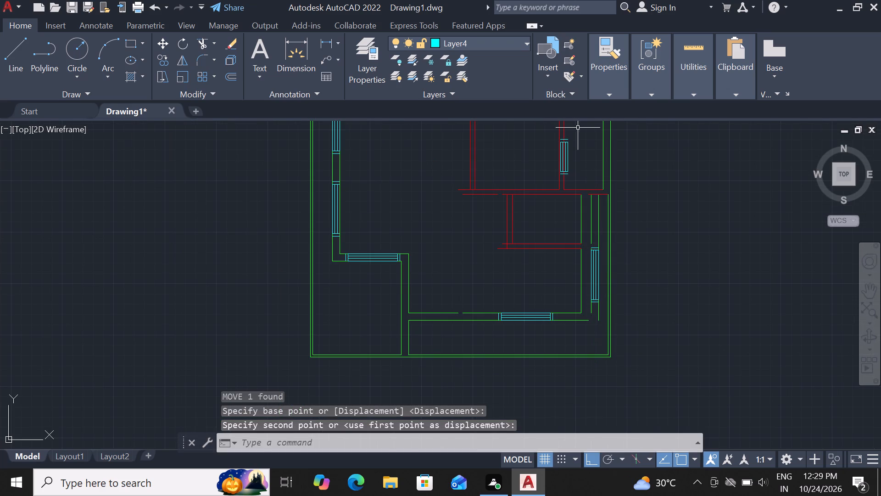
pyautogui.scroll(1, 595, 261)
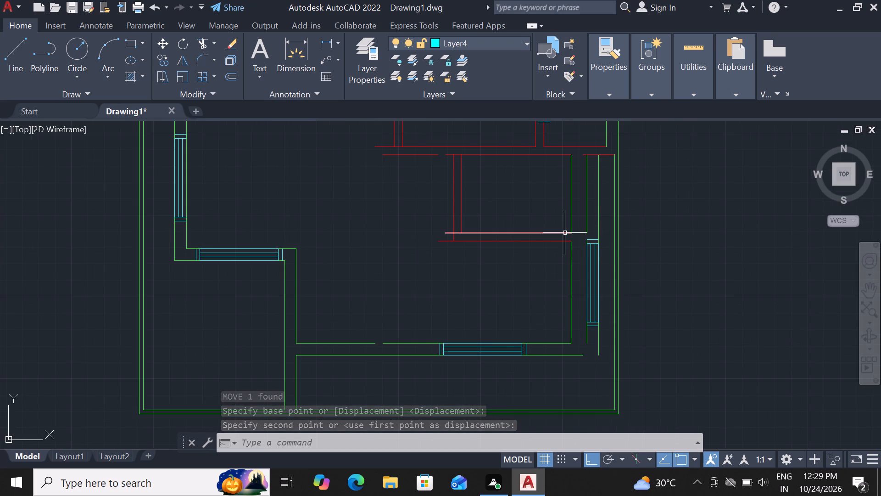
pyautogui.click(569, 222)
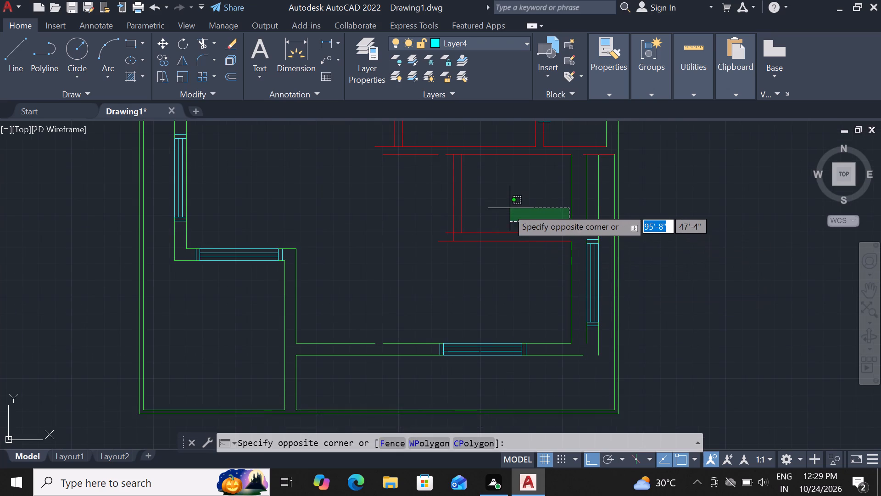
pyautogui.press('Escape')
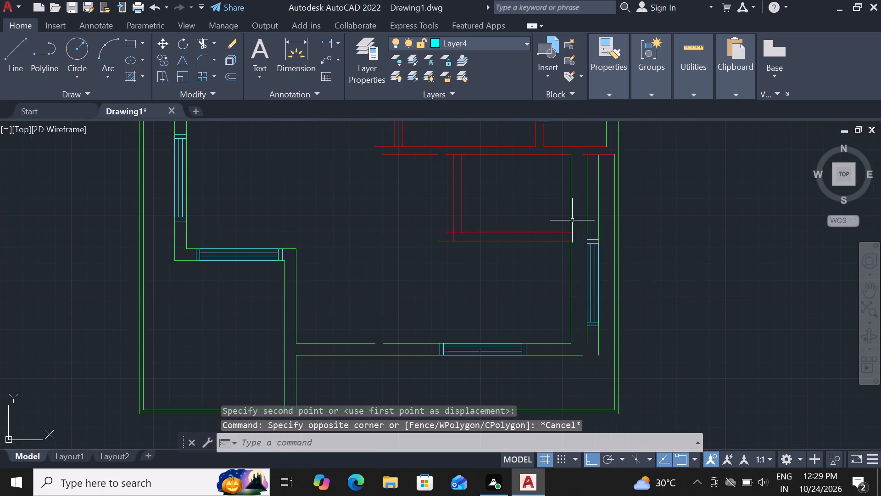
pyautogui.click(571, 221)
pyautogui.click(572, 285)
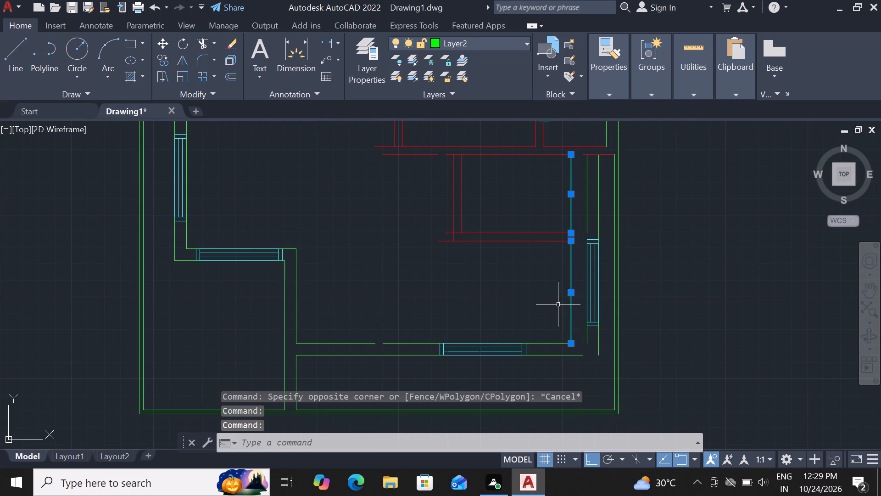
pyautogui.press('Delete')
# Extend the two bottom wall lines and the small room's two lower partition lines to the relocated east wall.
pyautogui.write('ex')
pyautogui.press('space')
pyautogui.press('space')
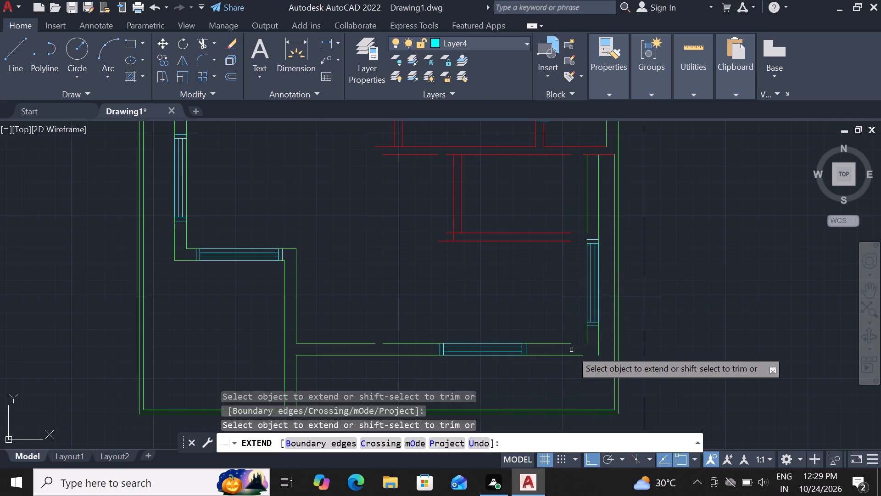
pyautogui.click(568, 342)
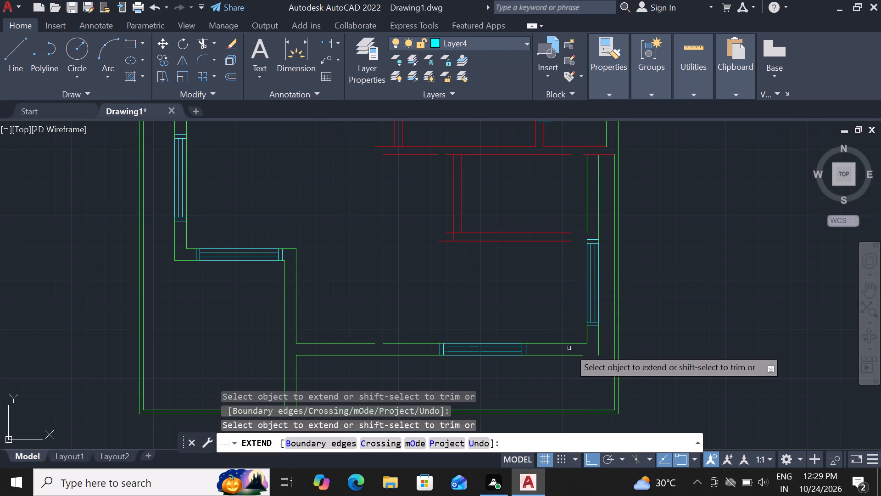
pyautogui.click(571, 354)
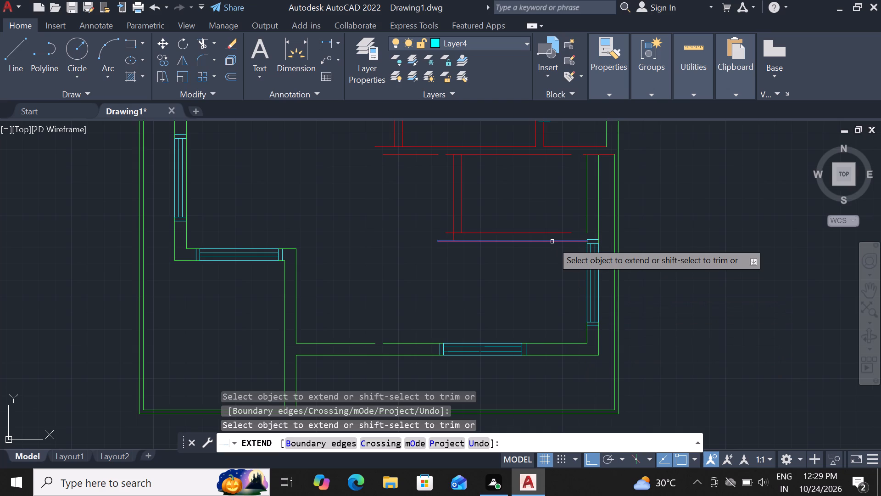
pyautogui.click(552, 242)
pyautogui.click(556, 234)
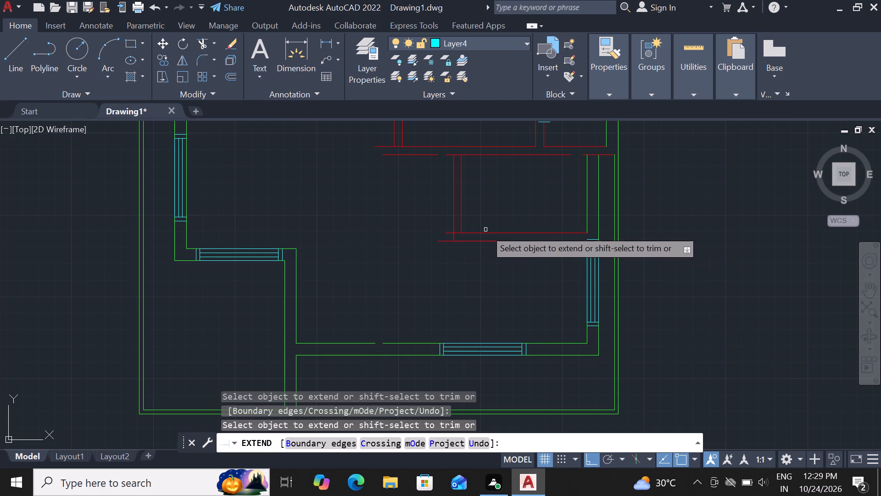
# Extend the horizontal partition line above the small room across its gaps, and the vertical partition's left line down to it.
pyautogui.click(429, 153)
pyautogui.click(561, 153)
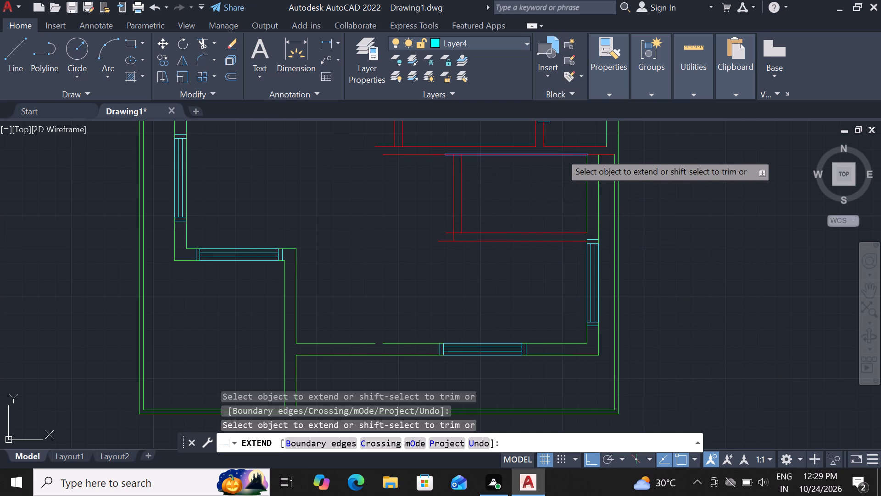
pyautogui.click(394, 138)
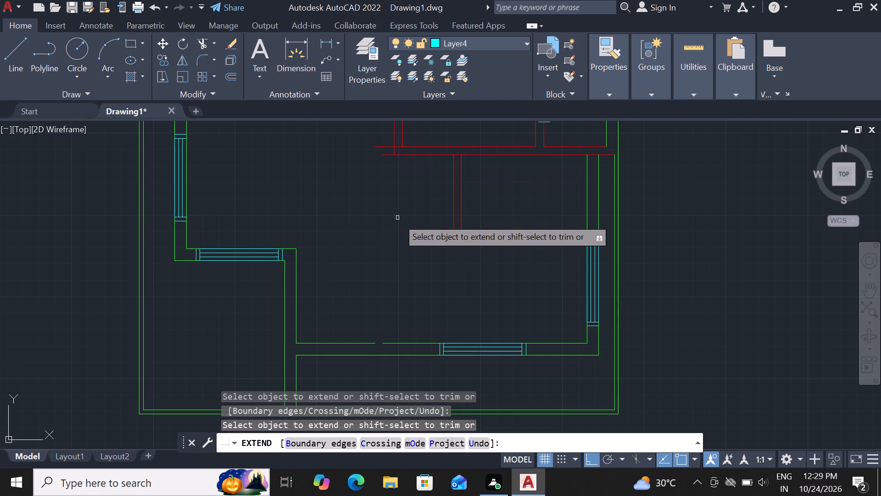
pyautogui.press('Escape')
# Extend the bottom wall's inner line across its gap.
pyautogui.write('ex')
pyautogui.press('space')
pyautogui.press('space')
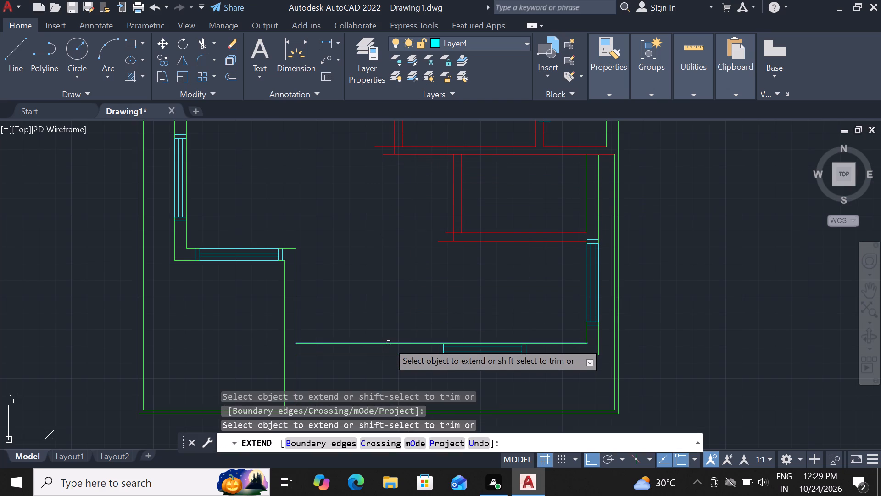
pyautogui.click(388, 342)
pyautogui.press('Escape')
# Extend both lines of the central vertical partition down to the bottom wall's inner line.
pyautogui.scroll(-2, 460, 262)
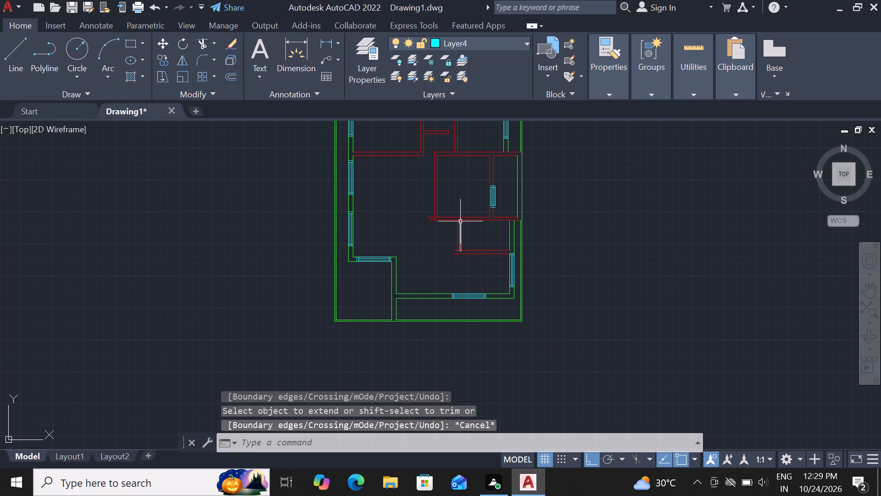
pyautogui.scroll(2, 460, 215)
pyautogui.write('ex')
pyautogui.press('space')
pyautogui.press('space')
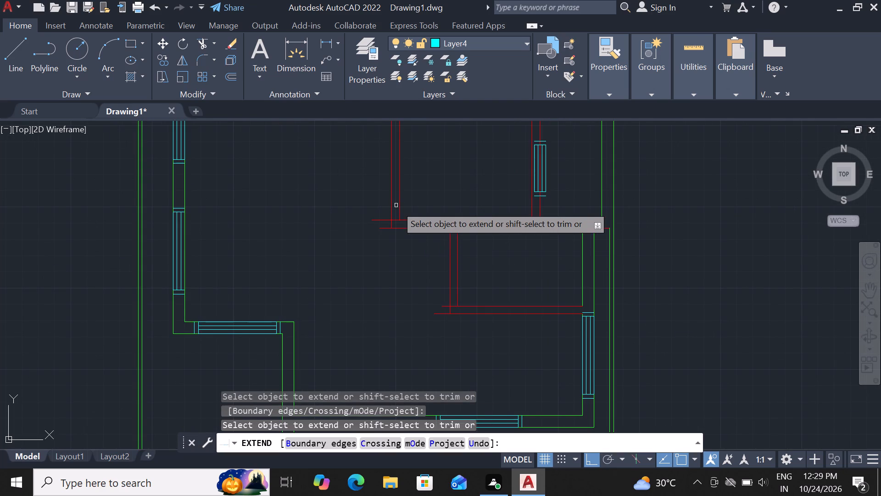
pyautogui.click(393, 224)
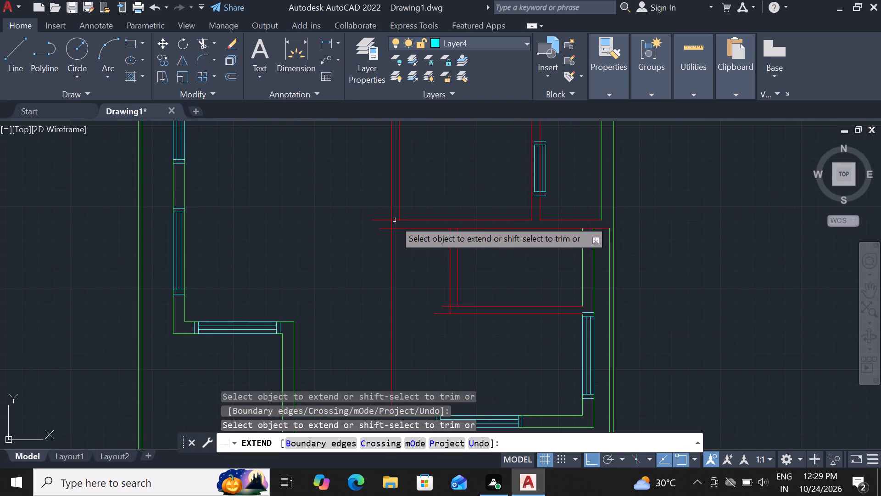
pyautogui.click(399, 212)
pyautogui.click(399, 220)
pyautogui.scroll(-1, 399, 199)
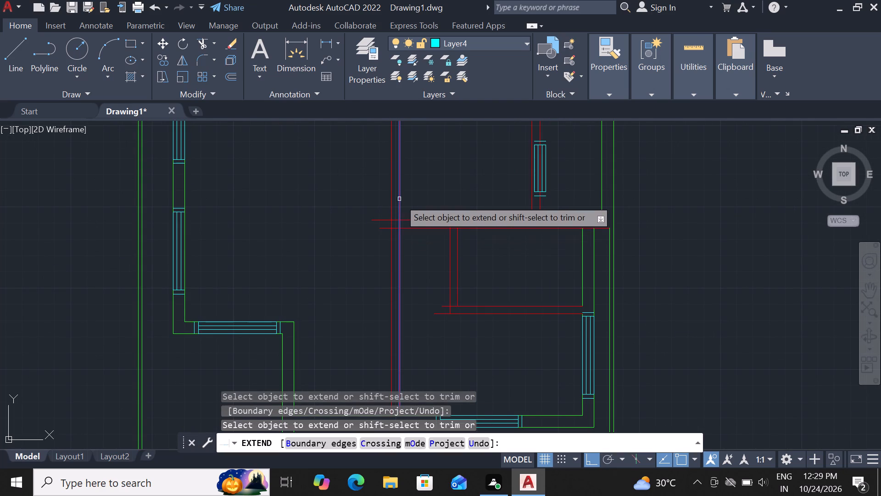
pyautogui.scroll(-1, 399, 199)
pyautogui.press('Escape')
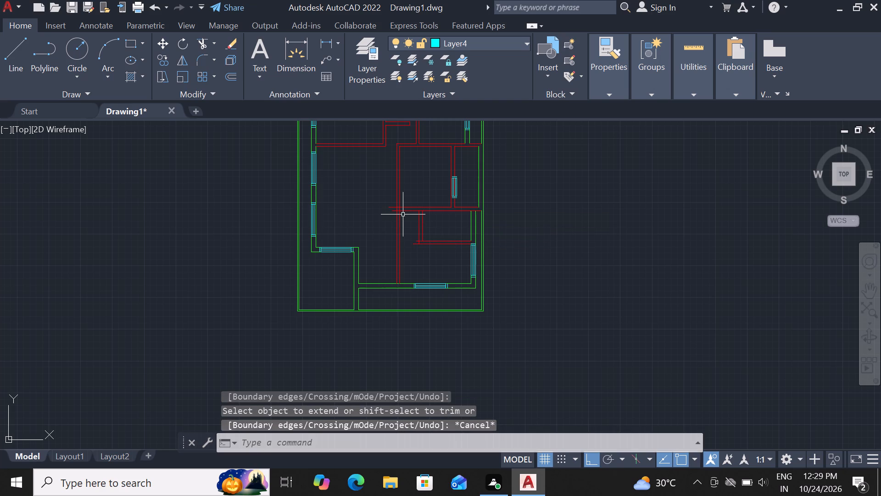
# Trim the horizontal partition's overshooting ends and the crossing line segments where it joins the central vertical partition.
pyautogui.write('tr')
pyautogui.press('space')
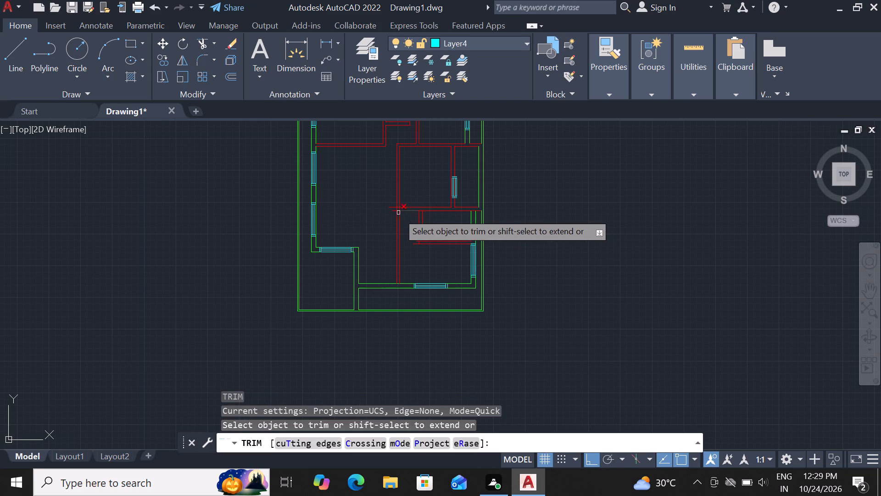
pyautogui.click(392, 214)
pyautogui.click(392, 192)
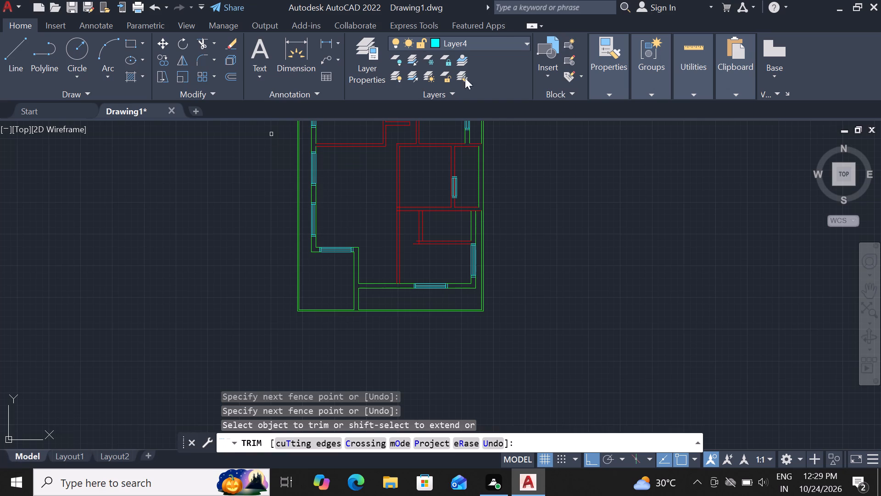
pyautogui.scroll(1, 402, 102)
pyautogui.scroll(5, 404, 198)
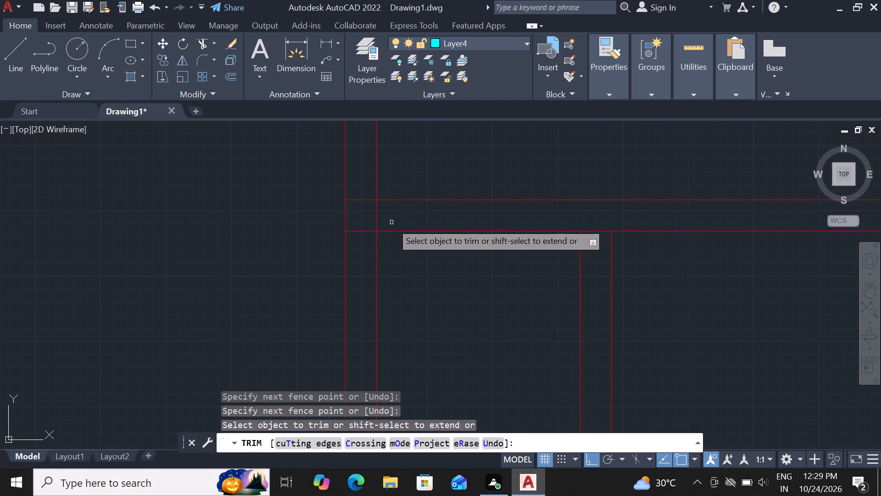
pyautogui.click(360, 189)
pyautogui.click(358, 254)
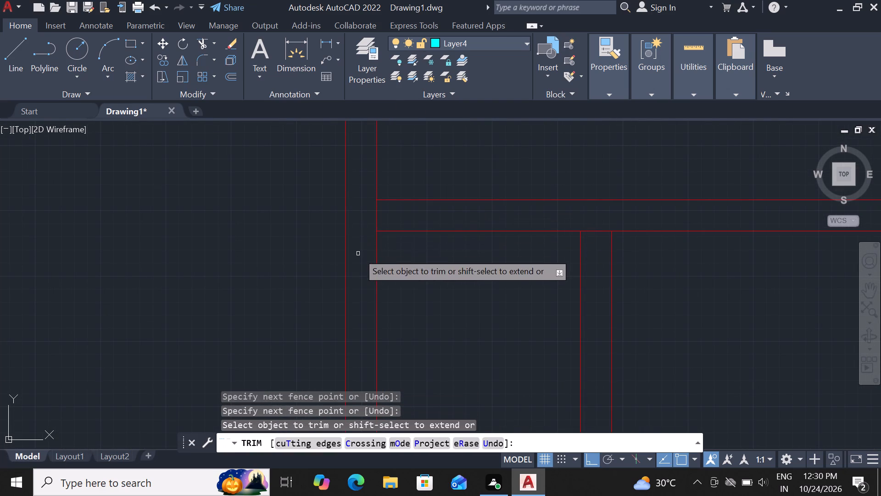
pyautogui.moveTo(369, 220); pyautogui.dragTo(375, 218)
pyautogui.click(415, 208)
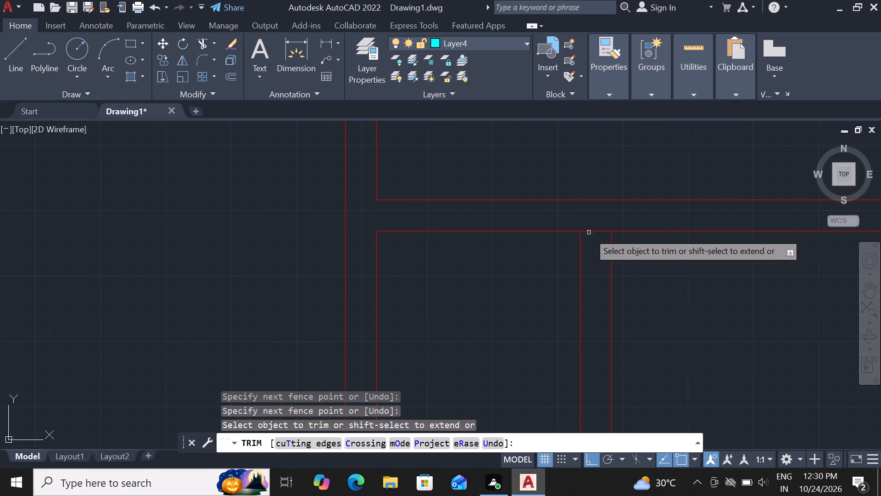
# Trim the line above the small room where it crosses the room's vertical partition and the east wall.
pyautogui.click(591, 231)
pyautogui.scroll(-4, 593, 231)
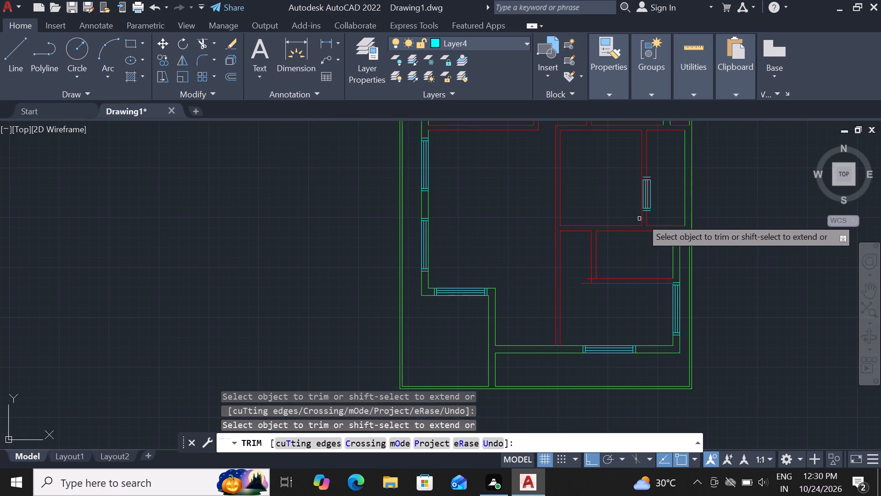
pyautogui.scroll(4, 662, 225)
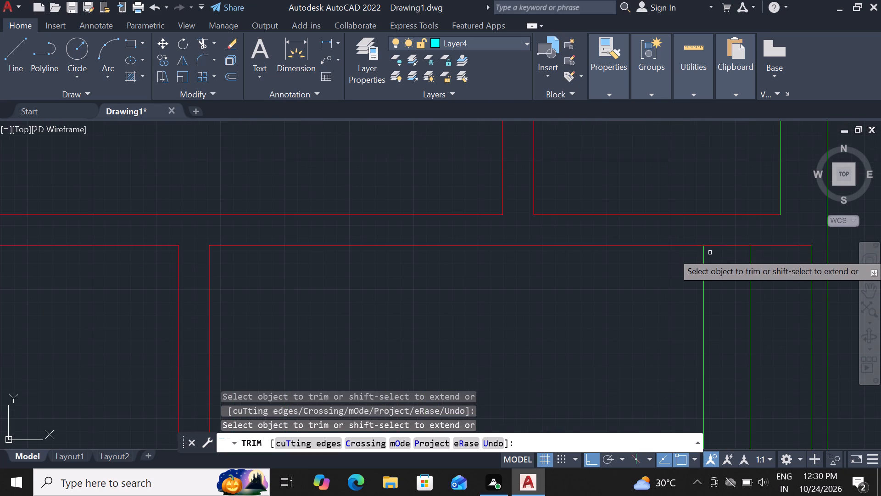
pyautogui.click(724, 248)
# Trim the overshooting partition ends and the inner crossing segment at the small room's lower-left corner.
pyautogui.scroll(-3, 726, 233)
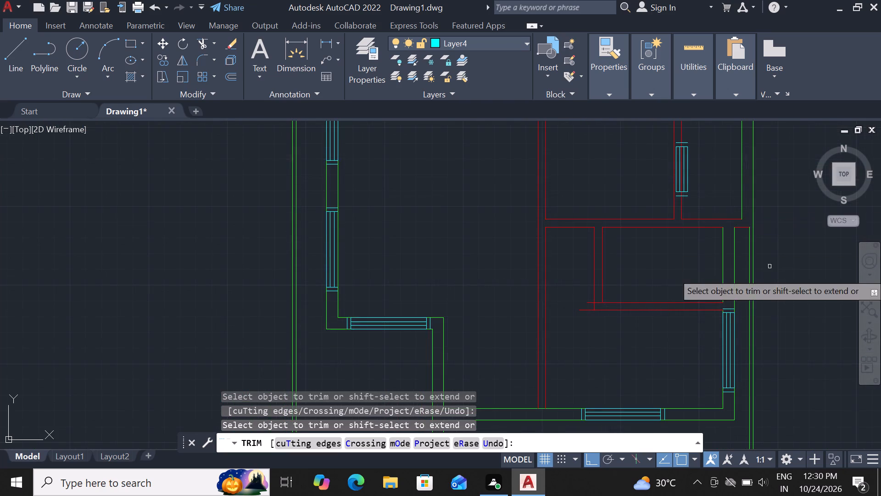
pyautogui.scroll(2, 686, 349)
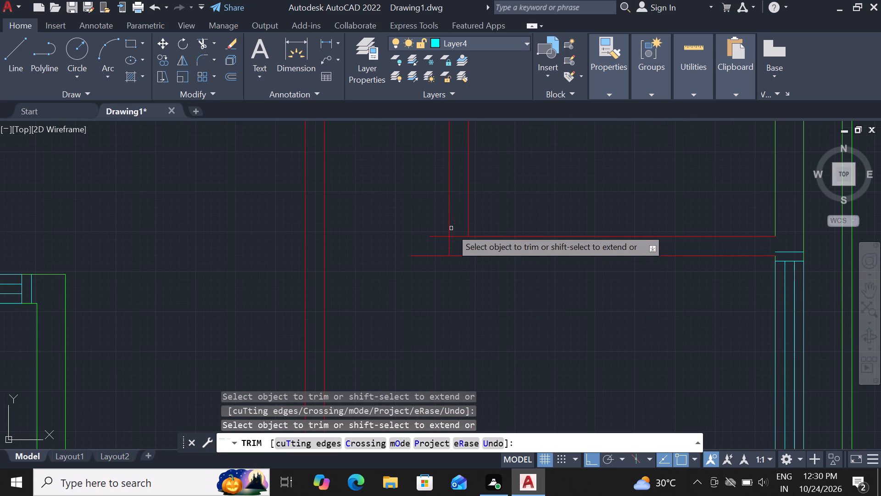
pyautogui.click(439, 221)
pyautogui.click(438, 316)
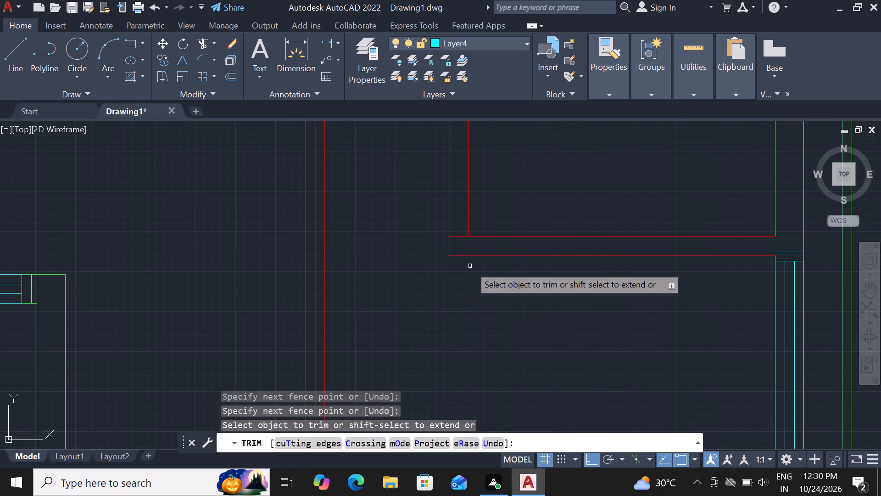
pyautogui.click(453, 239)
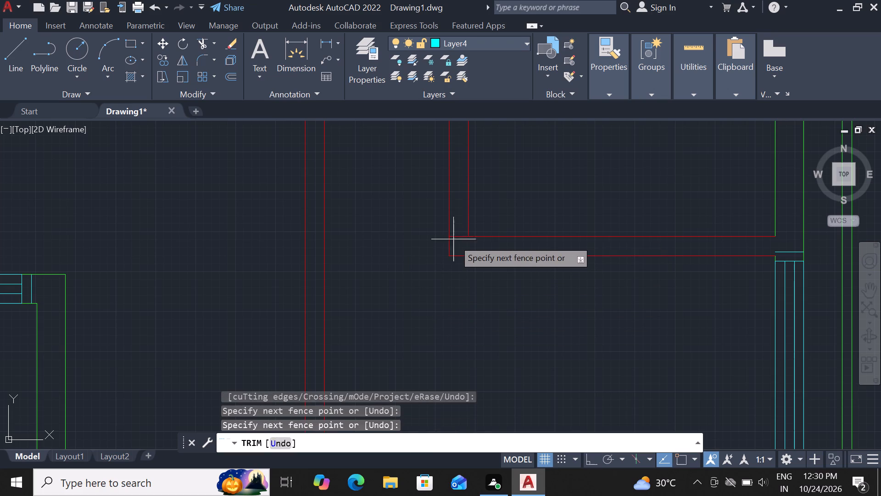
pyautogui.click(461, 235)
# Trim the bottom wall's inner line between the two central partition lines.
pyautogui.scroll(-1, 735, 249)
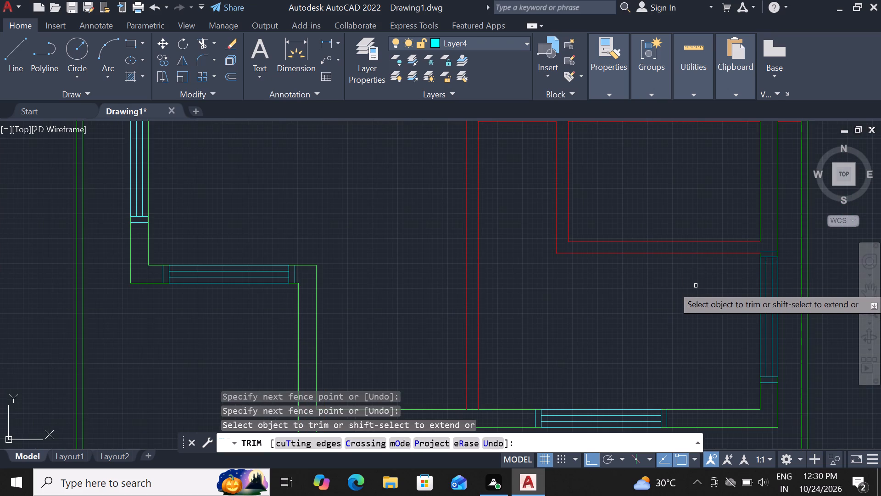
pyautogui.scroll(-2, 512, 366)
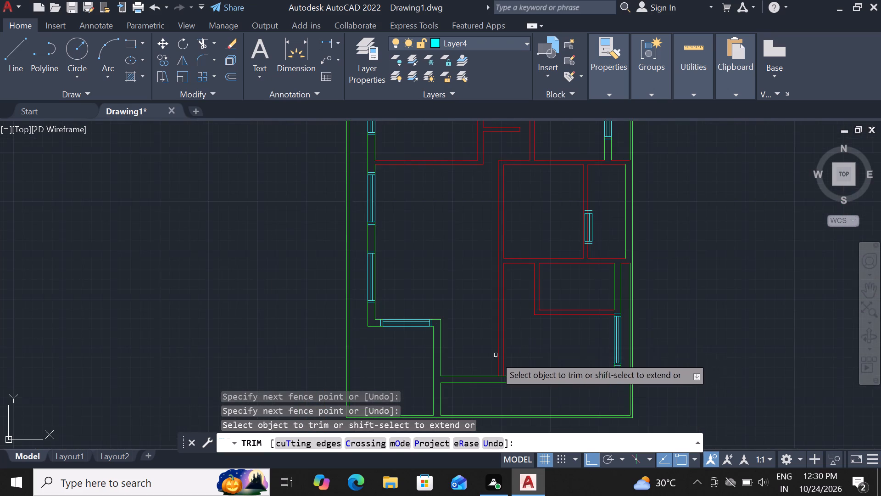
pyautogui.scroll(2, 491, 359)
pyautogui.scroll(1, 508, 397)
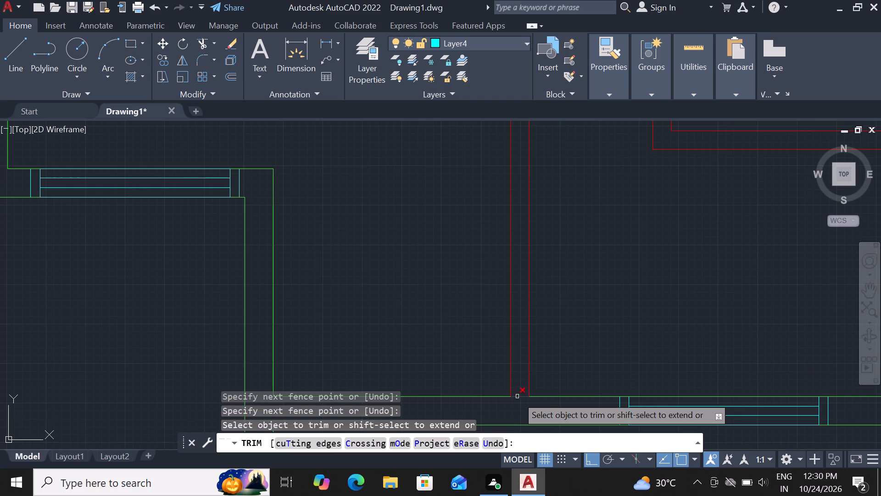
pyautogui.click(517, 396)
pyautogui.scroll(-2, 533, 381)
pyautogui.scroll(-1, 600, 324)
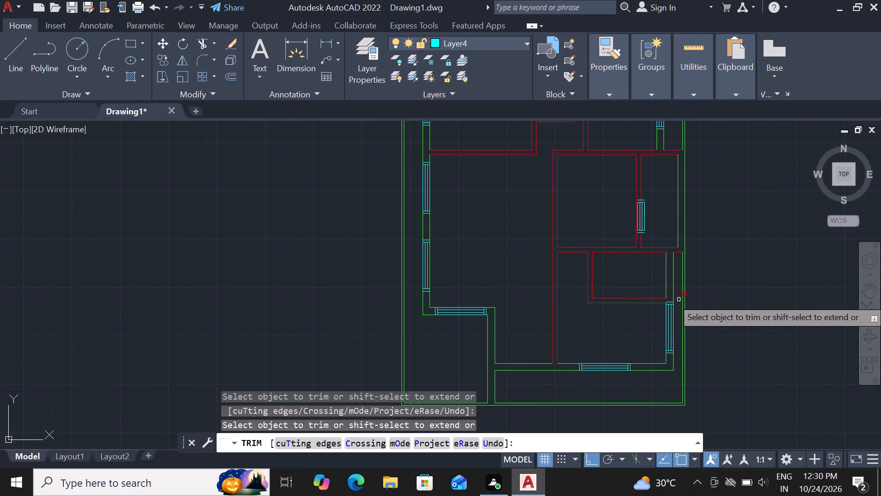
pyautogui.press('Escape')
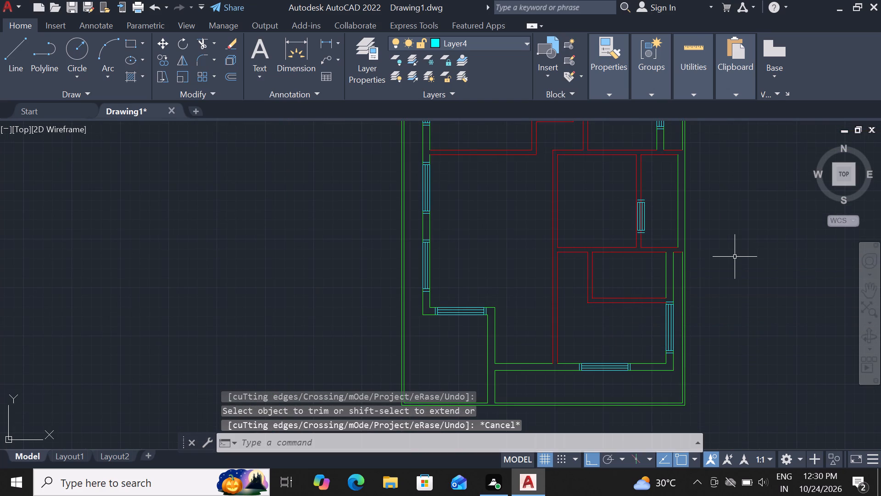
# Copy the upper-right room's east window down to the outer east wall beside the middle room.
pyautogui.scroll(-1, 735, 257)
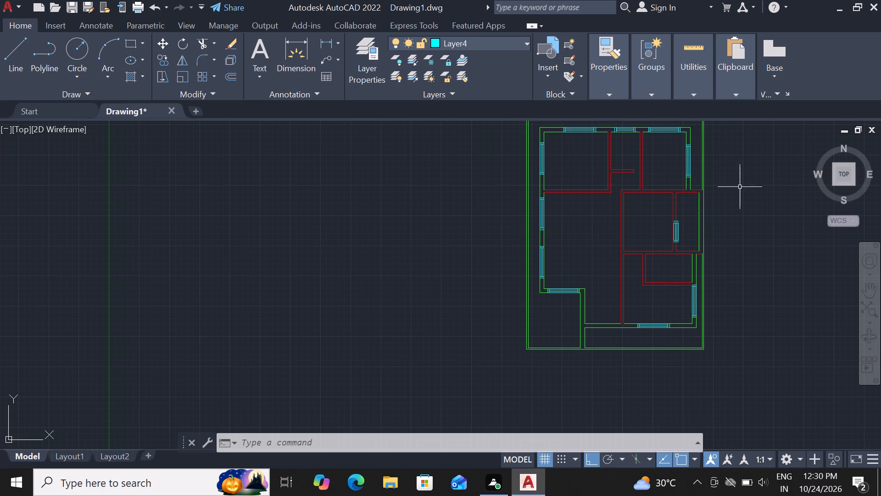
pyautogui.scroll(-1, 703, 218)
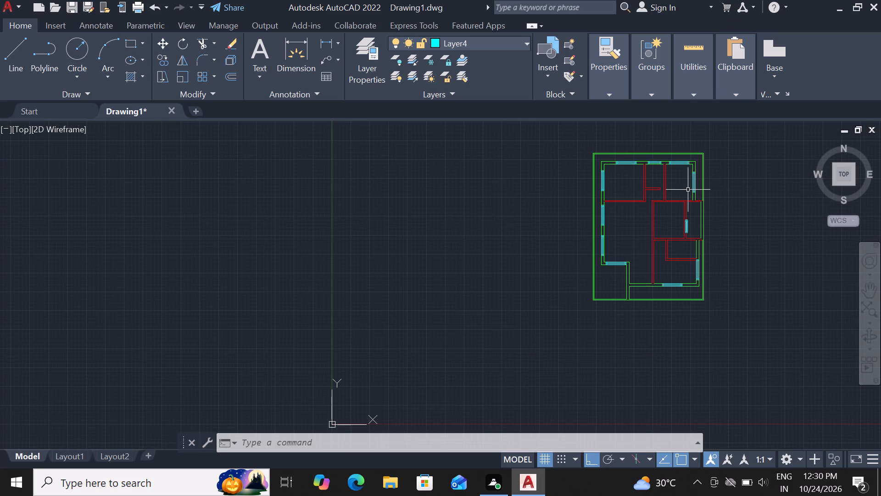
pyautogui.scroll(2, 695, 173)
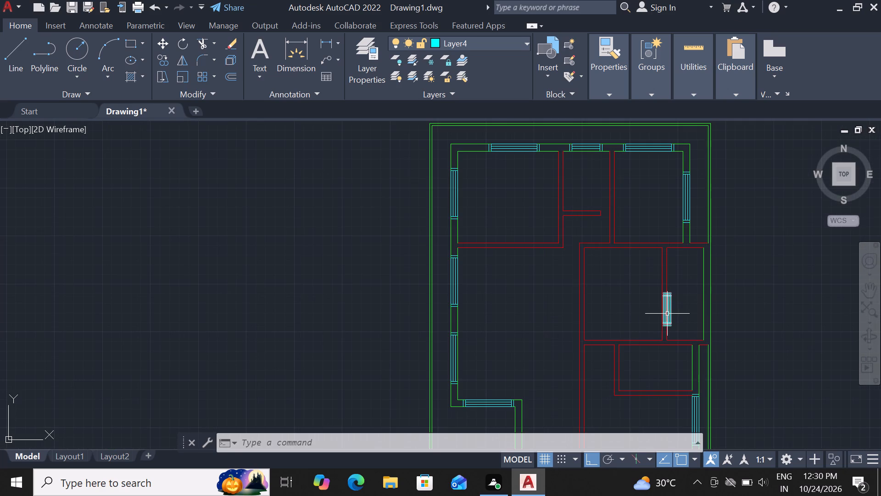
pyautogui.press('Escape')
pyautogui.click(689, 210)
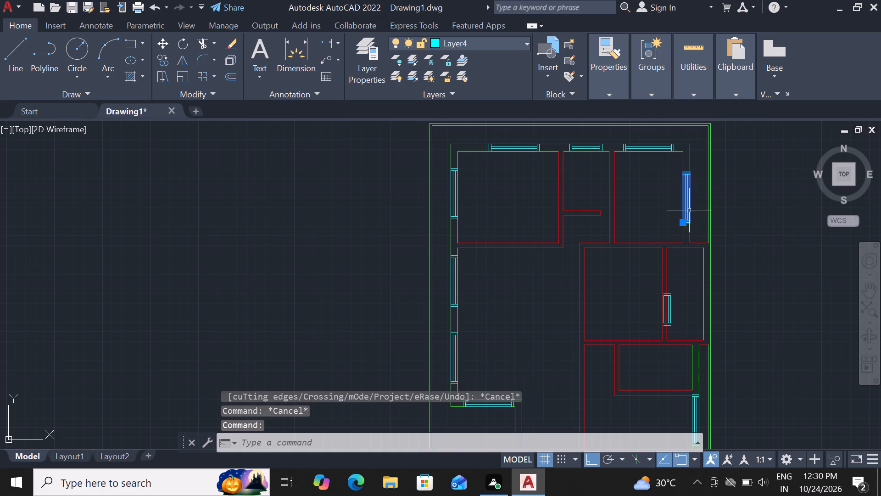
pyautogui.write('co')
pyautogui.press('space')
pyautogui.click(686, 224)
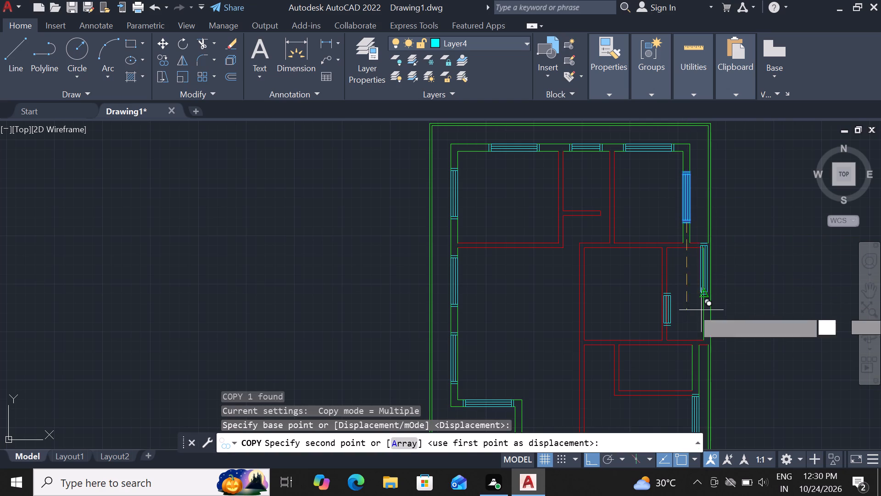
pyautogui.click(707, 314)
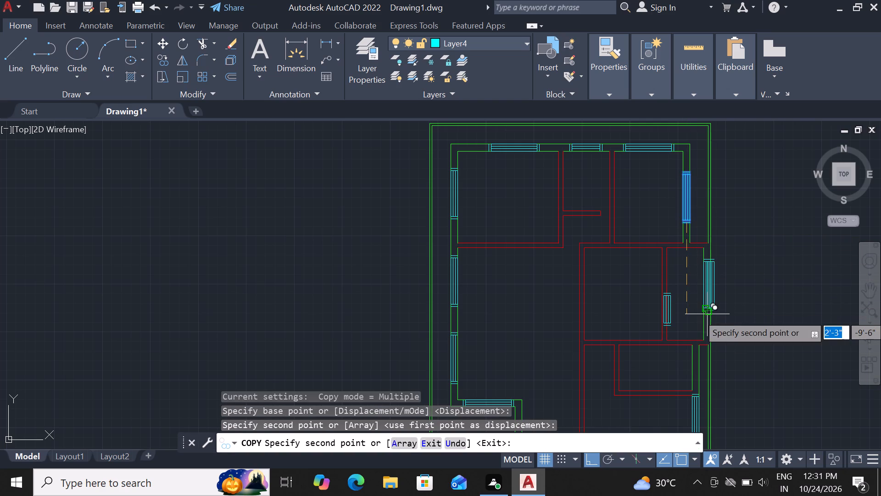
pyautogui.press('Escape')
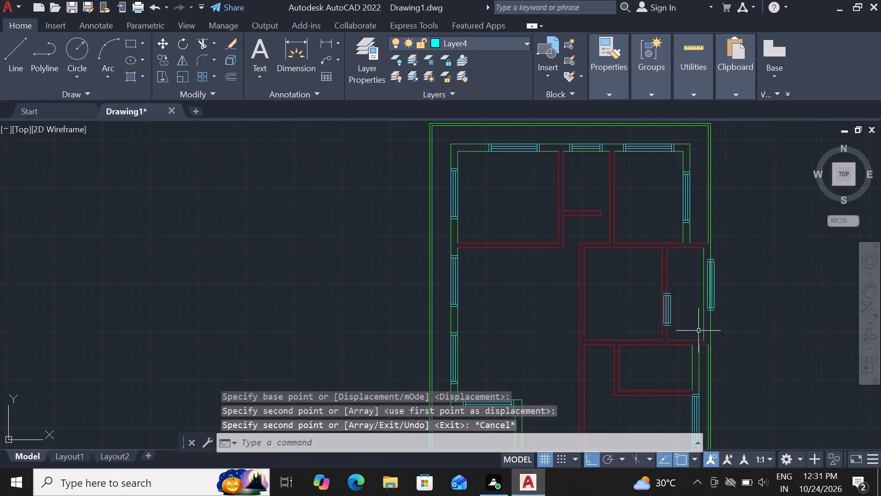
# Move the small window about 7'-4" straight down from the middle partition into the small room.
pyautogui.click(669, 320)
pyautogui.write('m')
pyautogui.press('space')
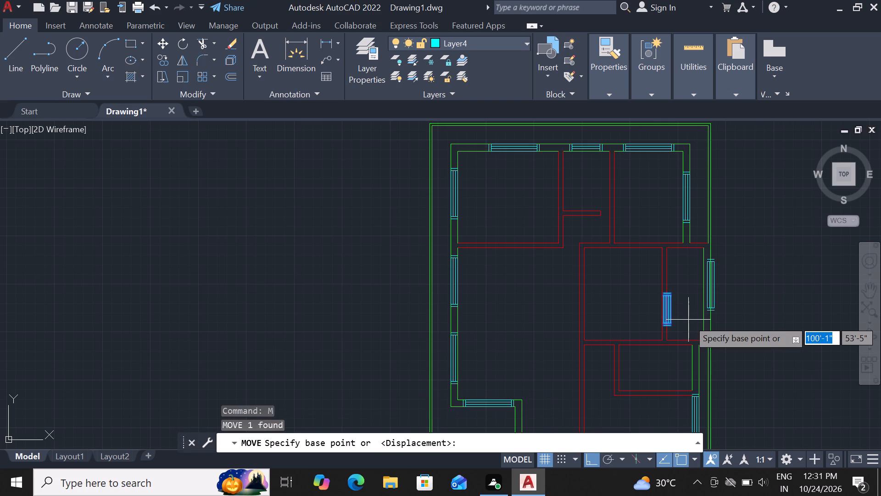
pyautogui.click(671, 324)
pyautogui.scroll(-2, 775, 283)
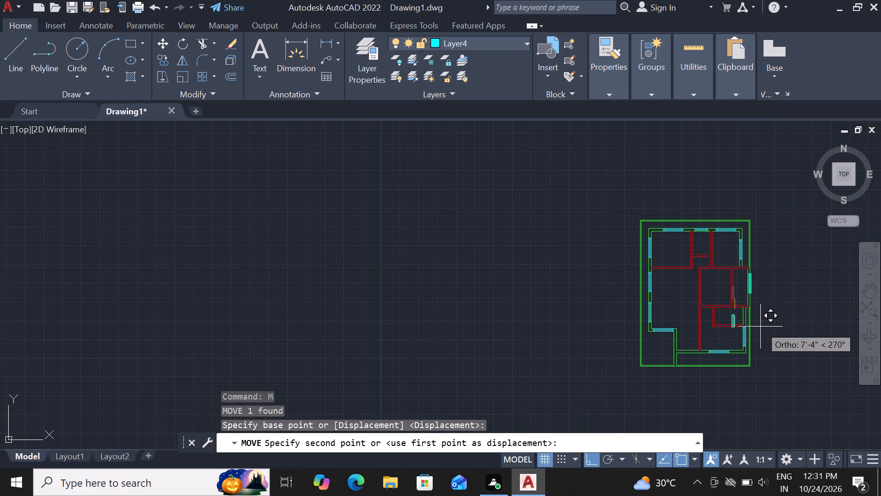
pyautogui.scroll(2, 750, 329)
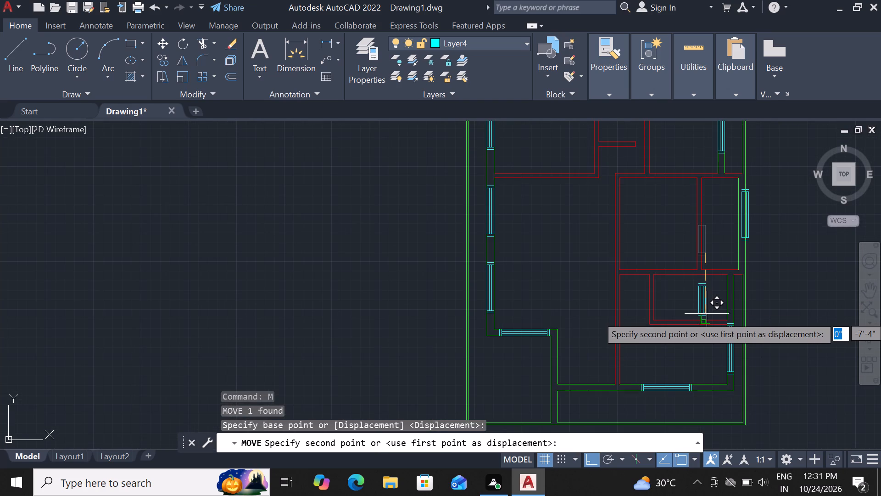
pyautogui.click(708, 313)
# Move the small window east from its midpoint so it fits between the small room's east wall lines.
pyautogui.click(704, 309)
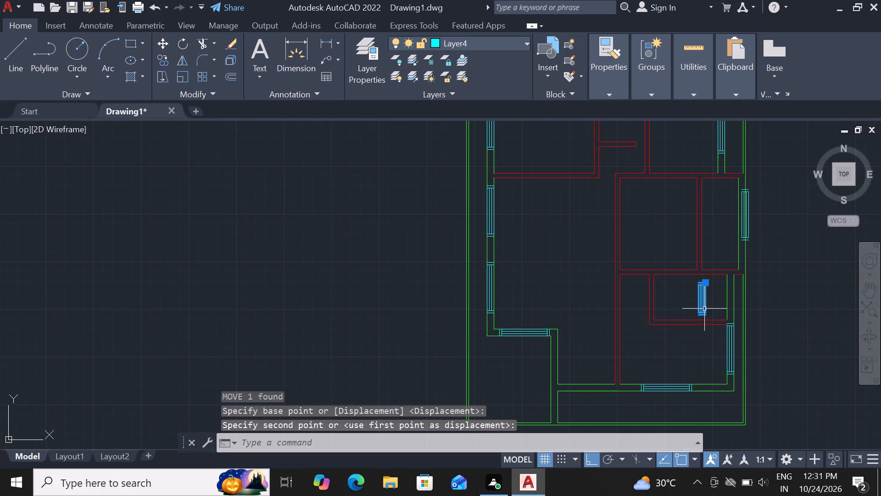
pyautogui.write('m')
pyautogui.press('space')
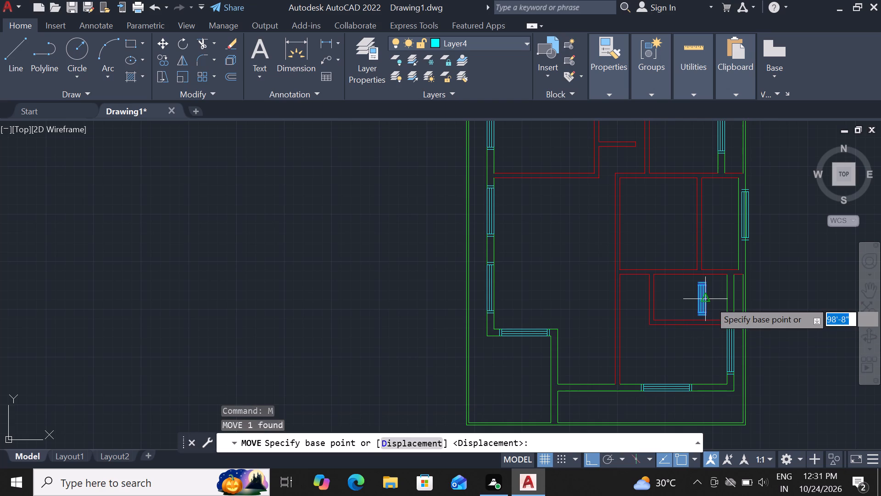
pyautogui.click(705, 298)
pyautogui.scroll(4, 725, 298)
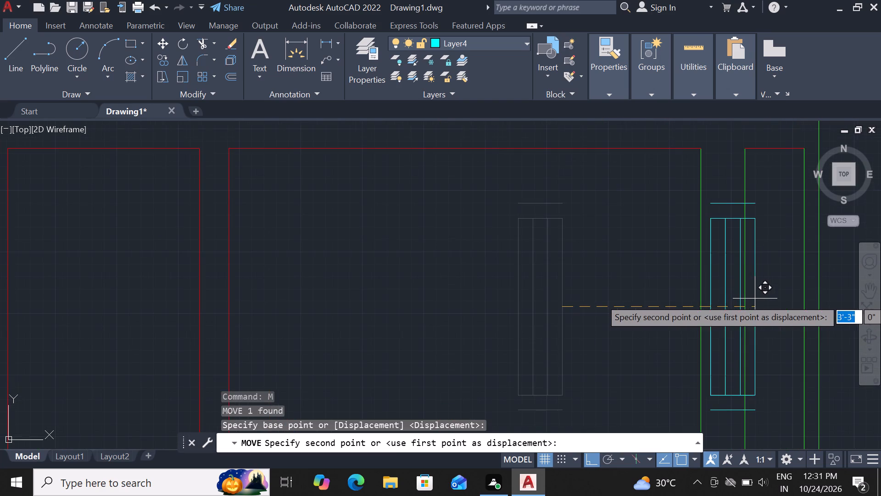
pyautogui.click(745, 300)
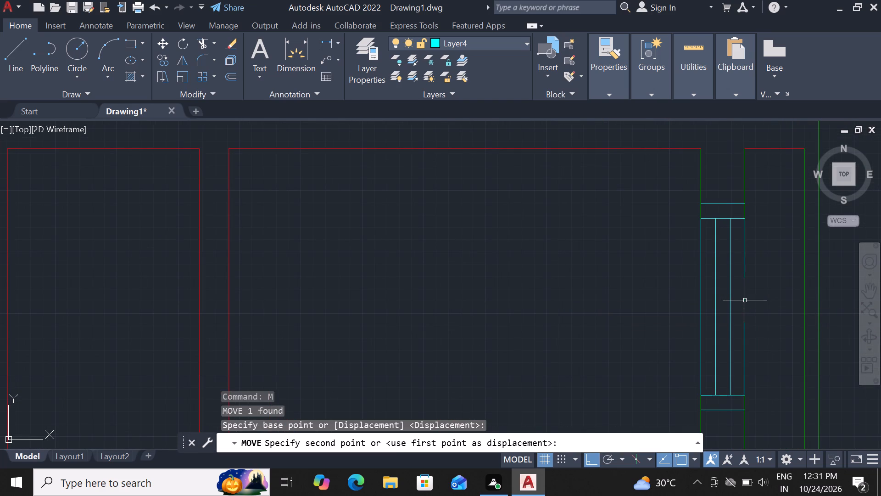
# Move the middle room's east window 5" west so it sits between the two outer wall lines.
pyautogui.scroll(-3, 845, 285)
pyautogui.scroll(-1, 750, 287)
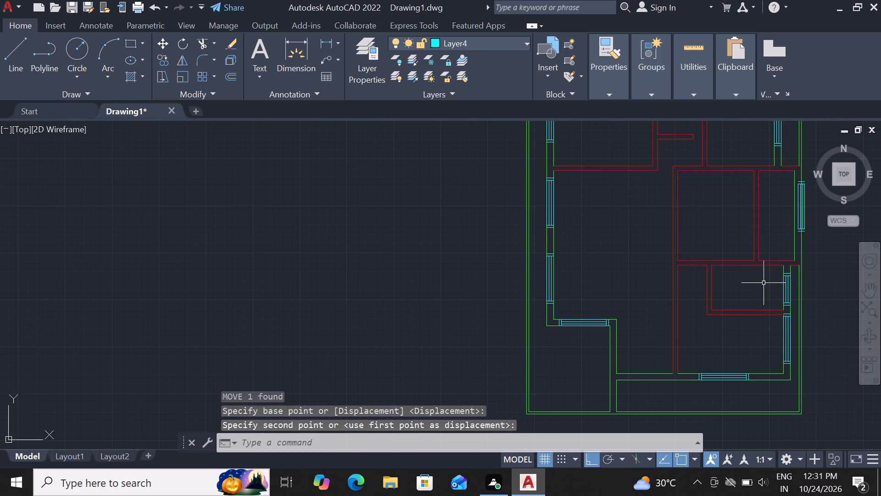
pyautogui.scroll(2, 799, 208)
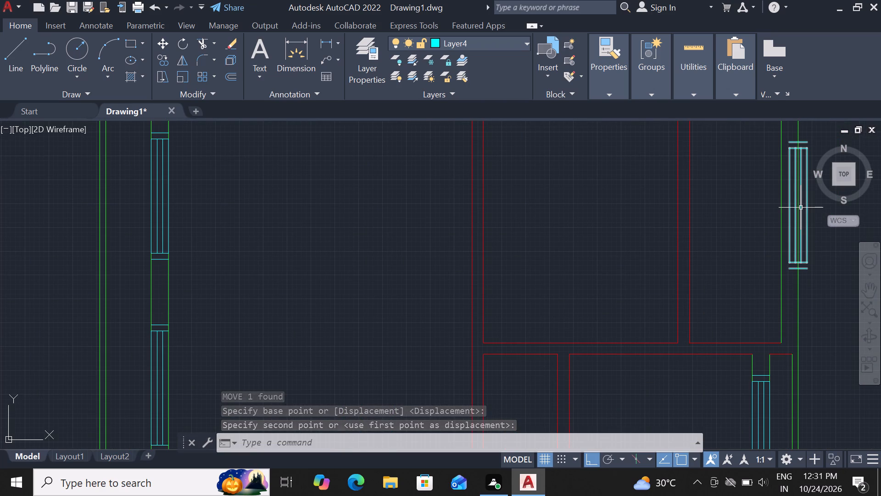
pyautogui.click(801, 208)
pyautogui.write('m')
pyautogui.press('space')
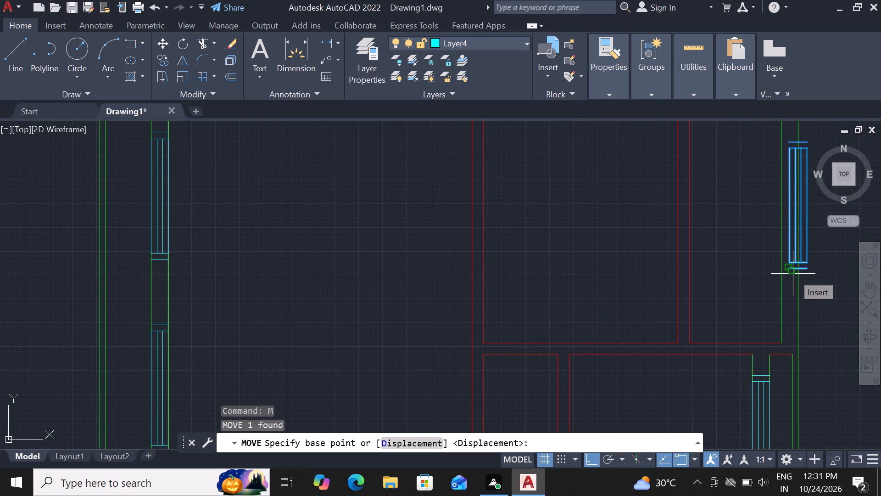
pyautogui.click(790, 267)
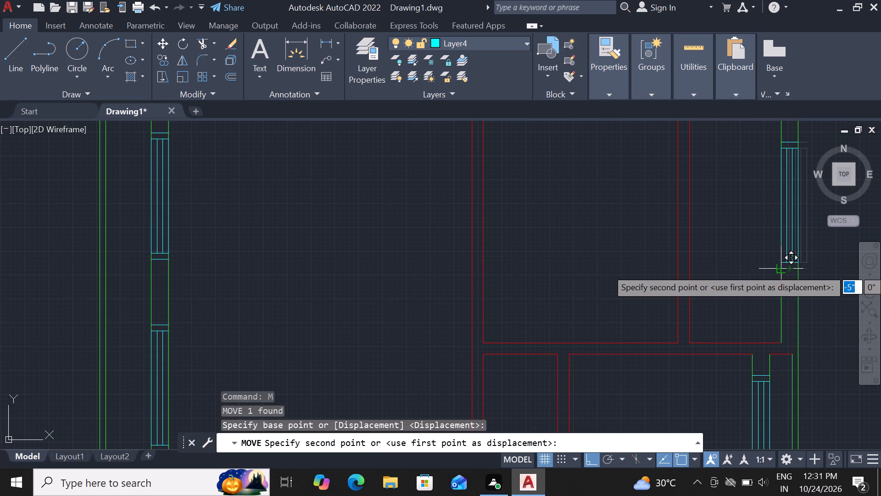
pyautogui.click(777, 271)
# On Layer6, draw a line across the bottom wall's thickness, continuing the central partition's west line.
pyautogui.scroll(-1, 804, 265)
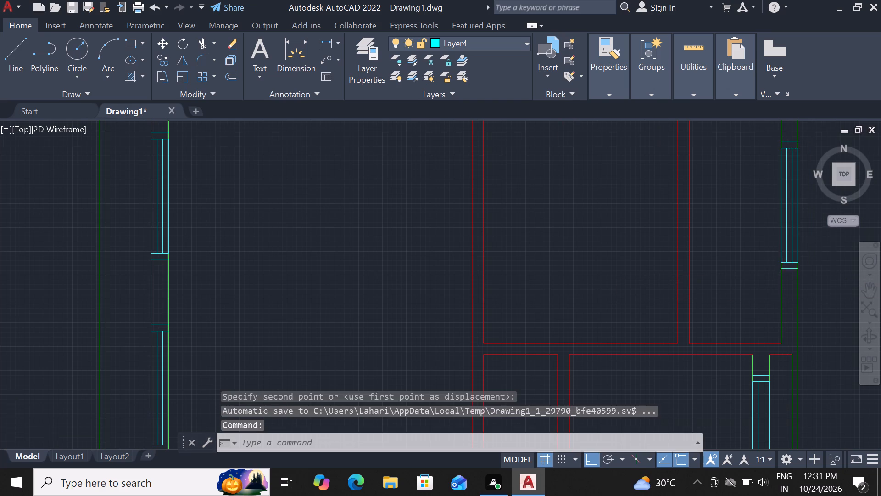
pyautogui.scroll(-2, 804, 265)
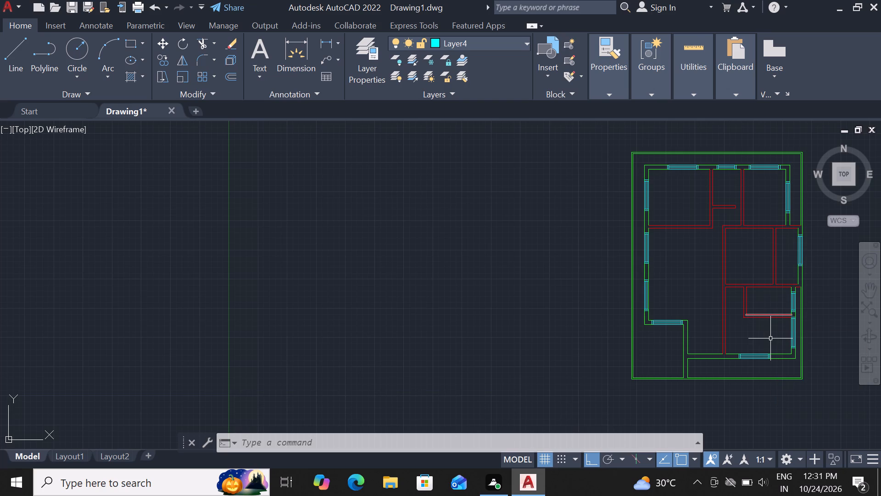
pyautogui.scroll(2, 766, 365)
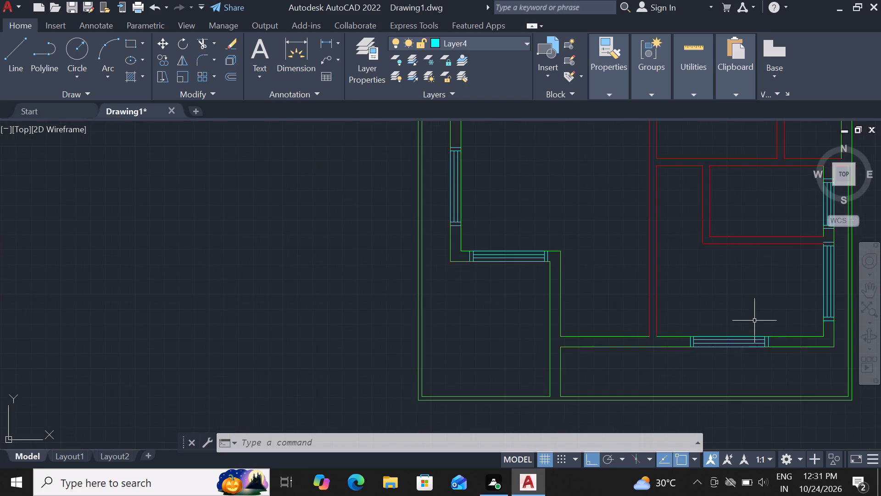
pyautogui.scroll(-1, 754, 321)
pyautogui.scroll(-2, 600, 88)
pyautogui.scroll(-2, 586, 226)
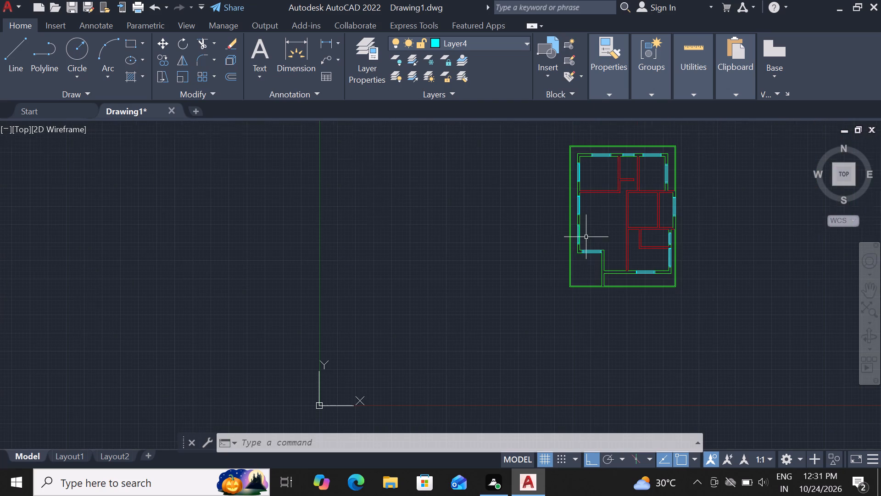
pyautogui.click(517, 44)
pyautogui.click(469, 160)
pyautogui.scroll(1, 680, 269)
pyautogui.scroll(2, 598, 293)
pyautogui.write('l')
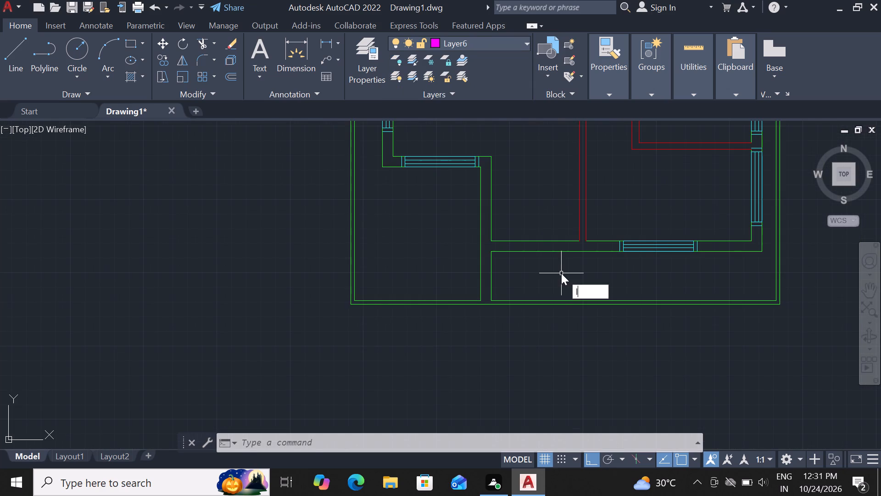
pyautogui.press('space')
pyautogui.scroll(2, 574, 255)
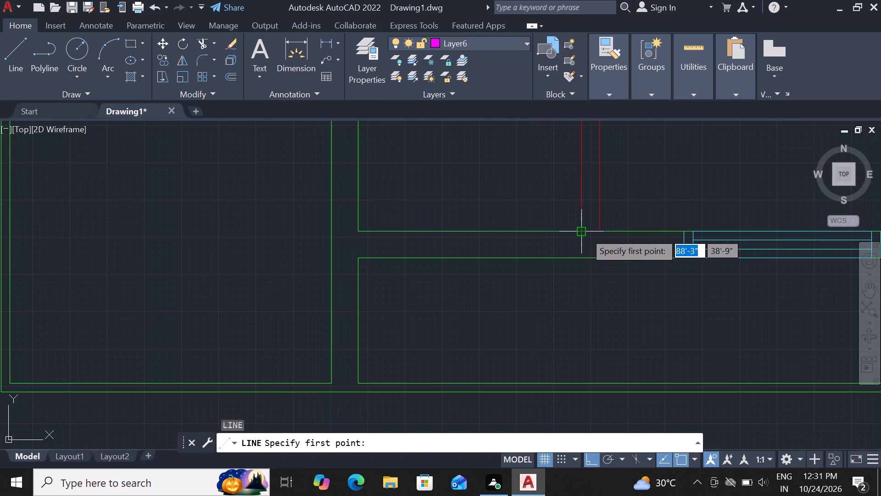
pyautogui.click(585, 232)
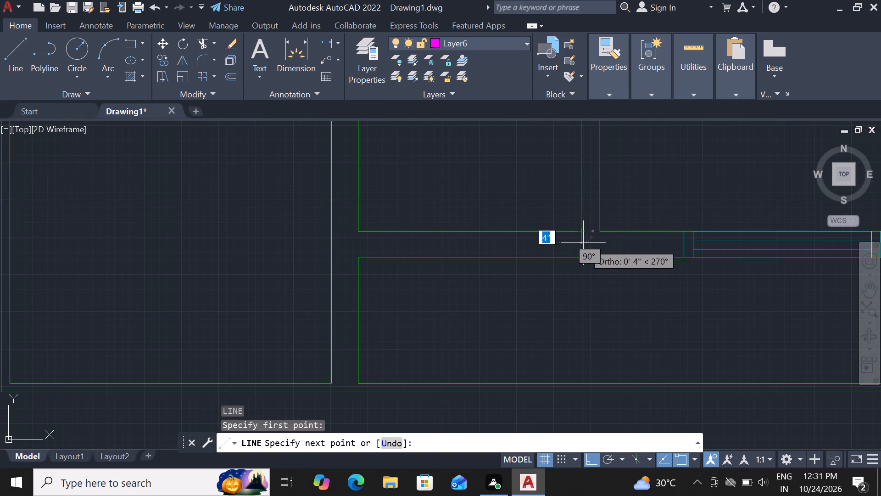
pyautogui.click(581, 256)
pyautogui.press('space')
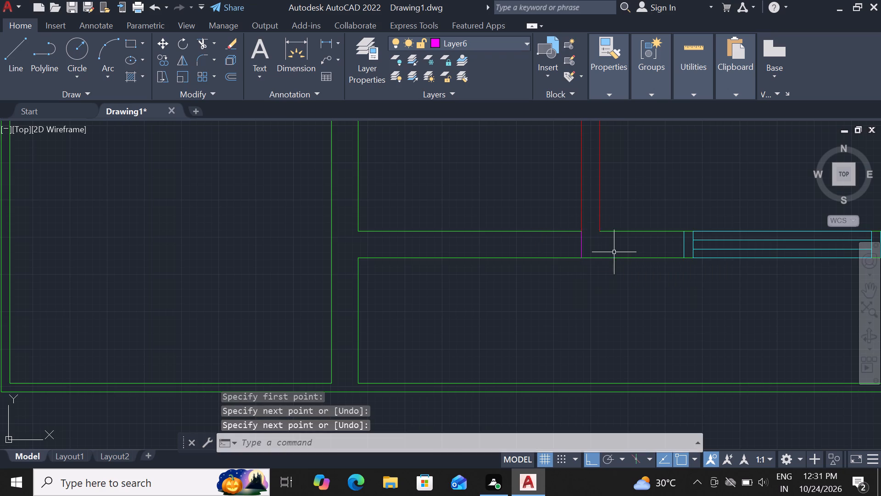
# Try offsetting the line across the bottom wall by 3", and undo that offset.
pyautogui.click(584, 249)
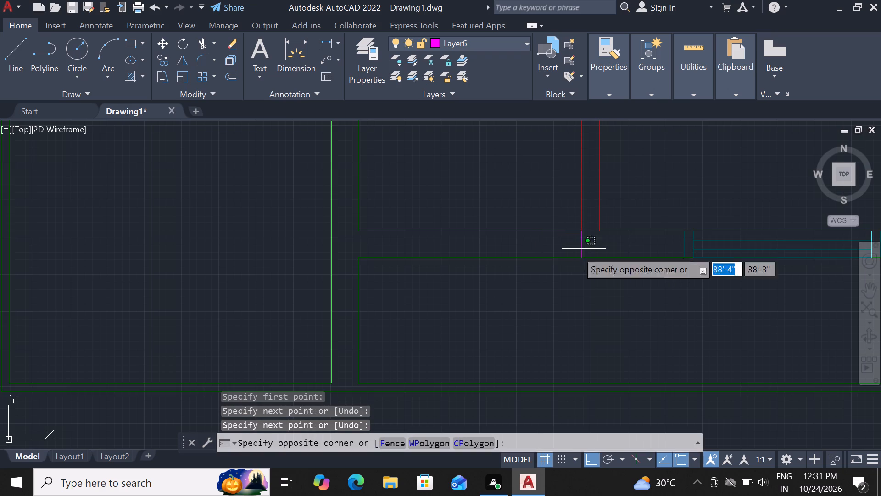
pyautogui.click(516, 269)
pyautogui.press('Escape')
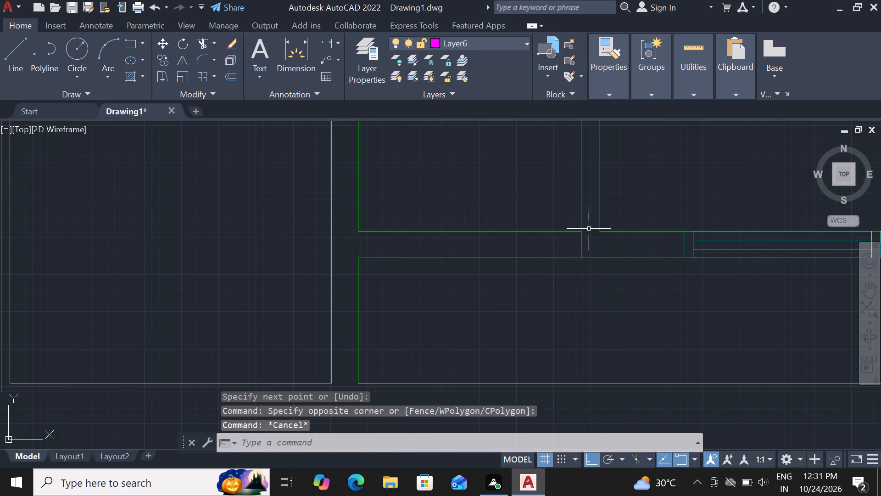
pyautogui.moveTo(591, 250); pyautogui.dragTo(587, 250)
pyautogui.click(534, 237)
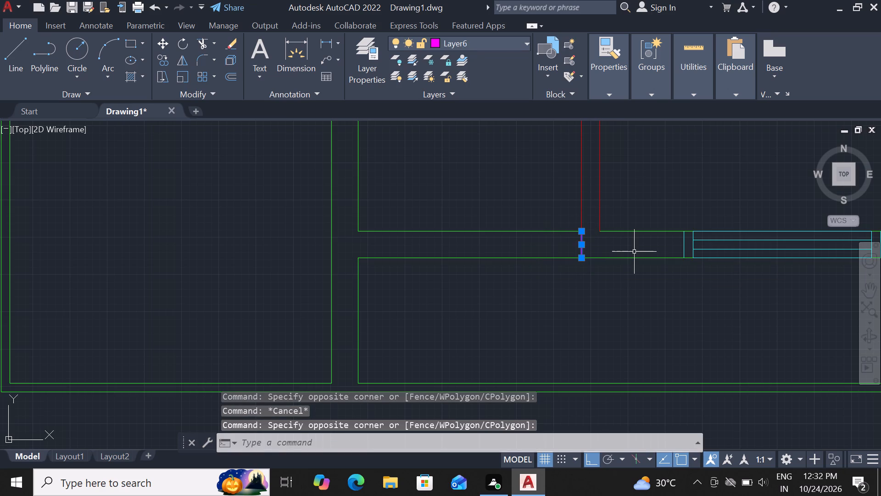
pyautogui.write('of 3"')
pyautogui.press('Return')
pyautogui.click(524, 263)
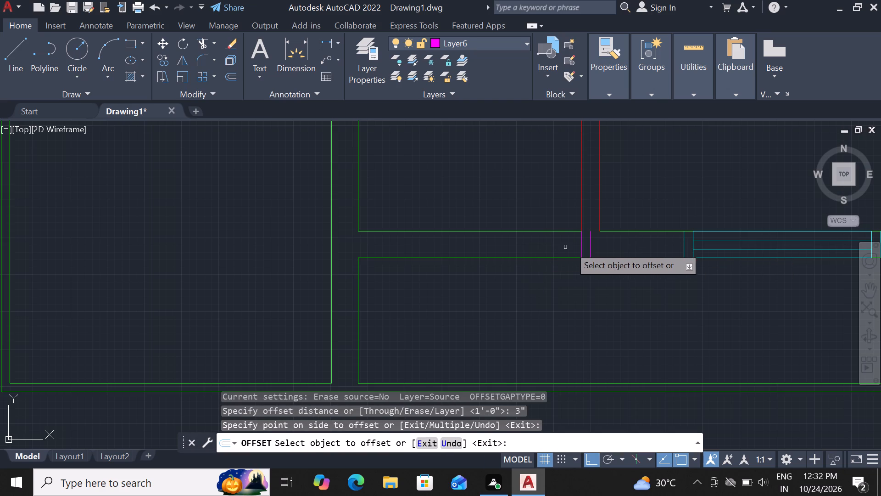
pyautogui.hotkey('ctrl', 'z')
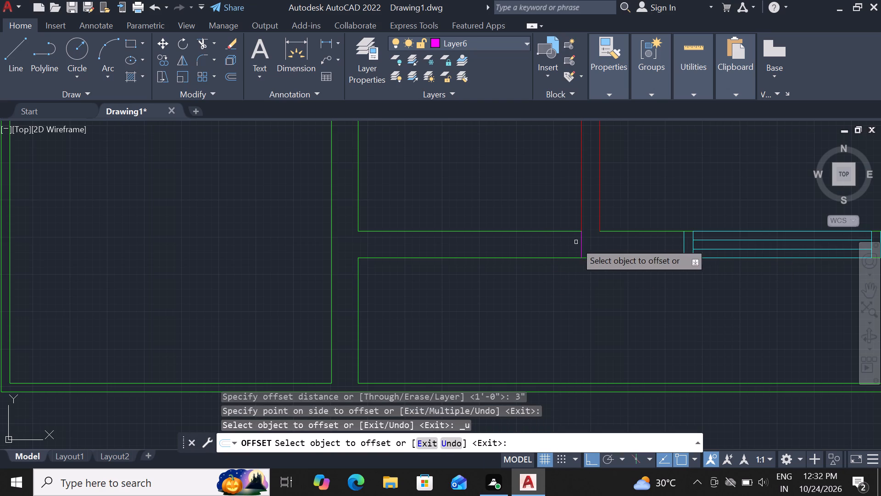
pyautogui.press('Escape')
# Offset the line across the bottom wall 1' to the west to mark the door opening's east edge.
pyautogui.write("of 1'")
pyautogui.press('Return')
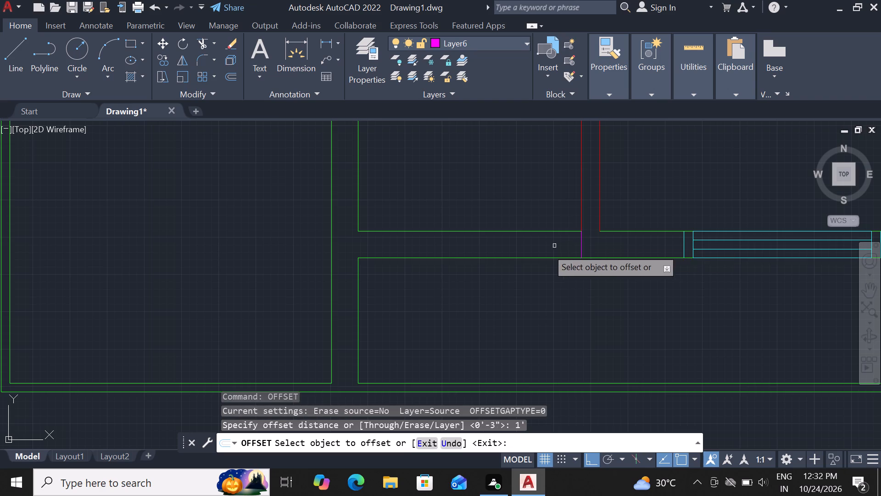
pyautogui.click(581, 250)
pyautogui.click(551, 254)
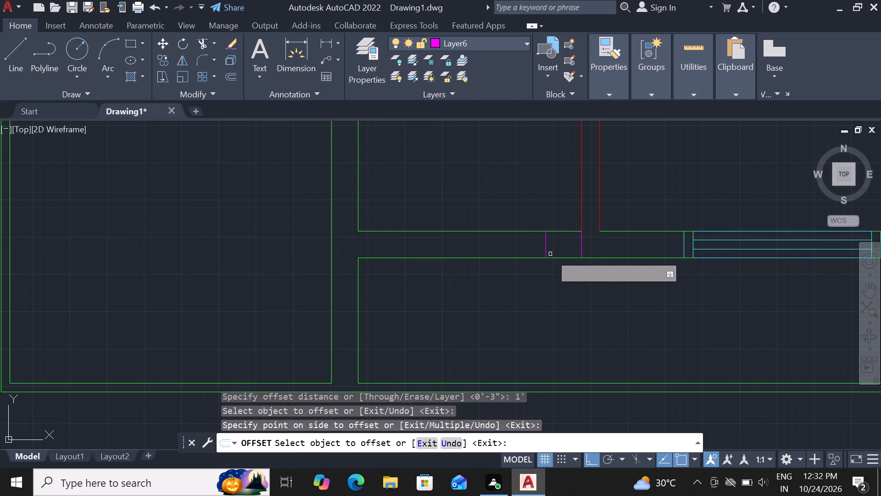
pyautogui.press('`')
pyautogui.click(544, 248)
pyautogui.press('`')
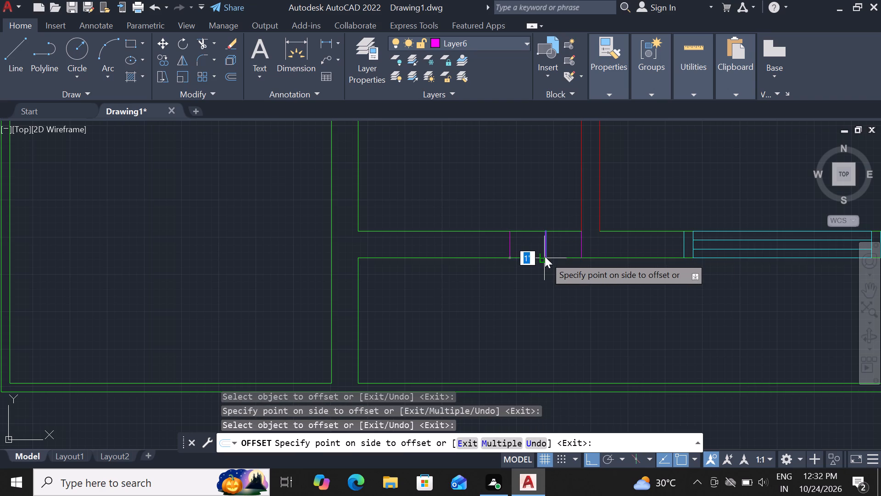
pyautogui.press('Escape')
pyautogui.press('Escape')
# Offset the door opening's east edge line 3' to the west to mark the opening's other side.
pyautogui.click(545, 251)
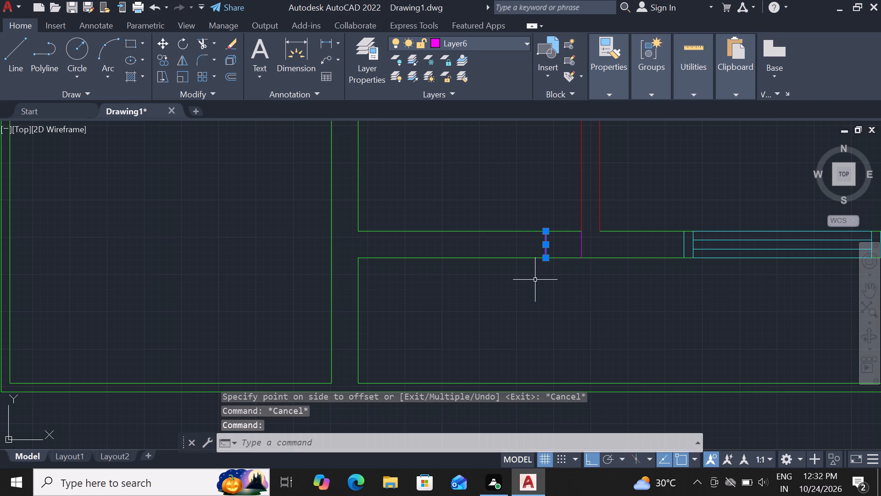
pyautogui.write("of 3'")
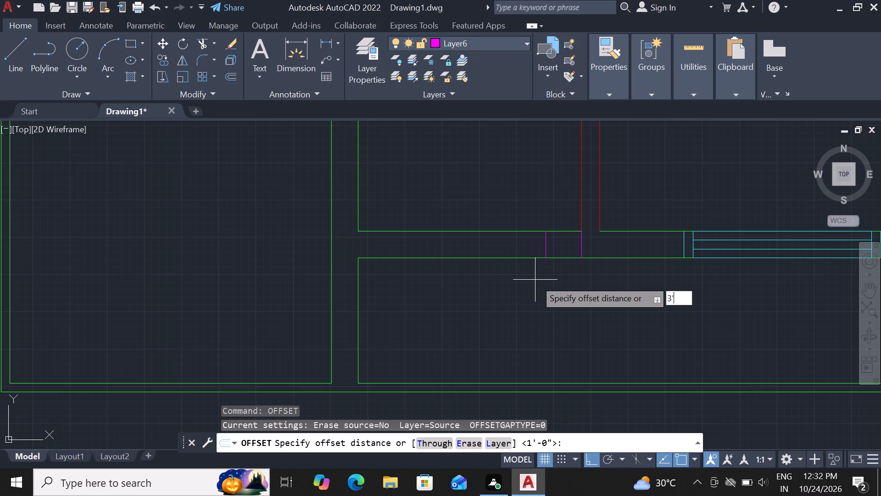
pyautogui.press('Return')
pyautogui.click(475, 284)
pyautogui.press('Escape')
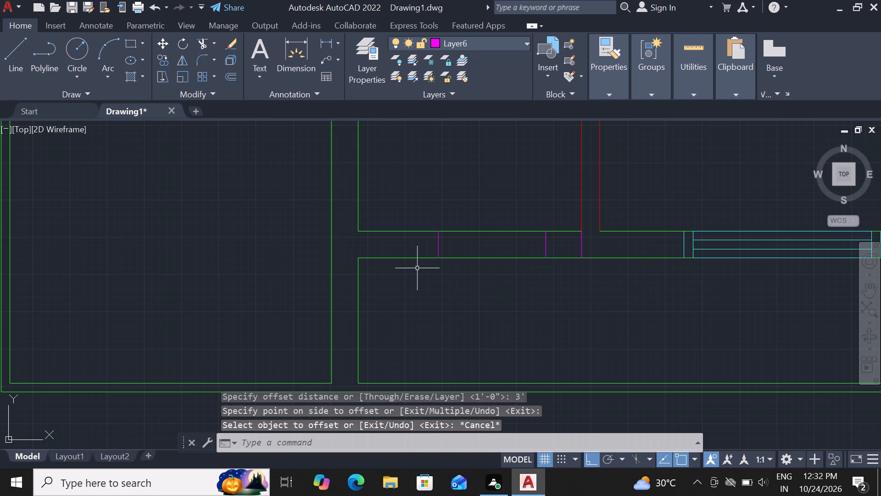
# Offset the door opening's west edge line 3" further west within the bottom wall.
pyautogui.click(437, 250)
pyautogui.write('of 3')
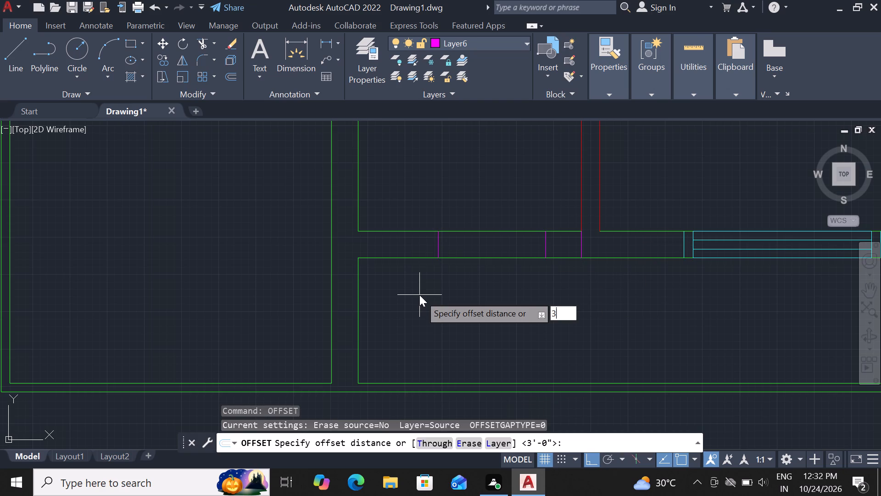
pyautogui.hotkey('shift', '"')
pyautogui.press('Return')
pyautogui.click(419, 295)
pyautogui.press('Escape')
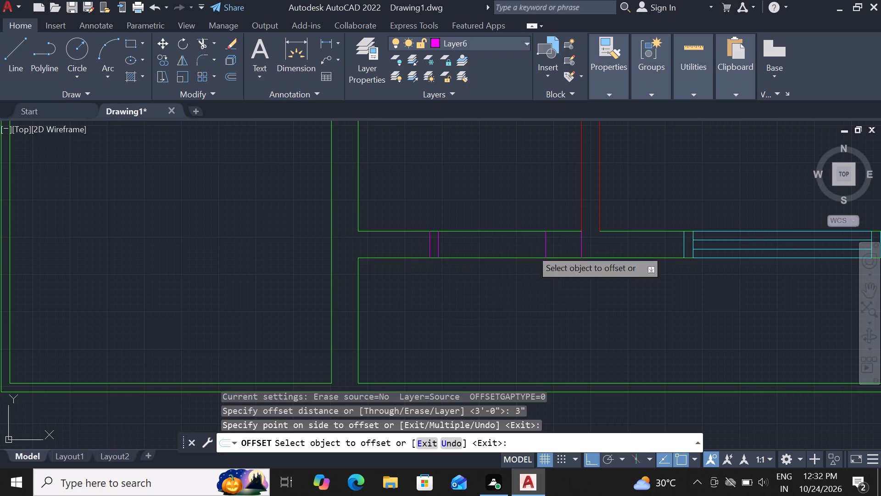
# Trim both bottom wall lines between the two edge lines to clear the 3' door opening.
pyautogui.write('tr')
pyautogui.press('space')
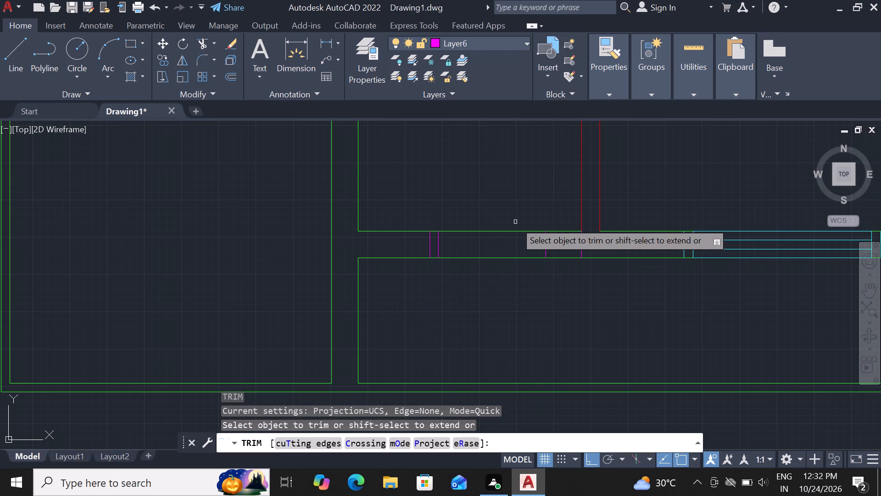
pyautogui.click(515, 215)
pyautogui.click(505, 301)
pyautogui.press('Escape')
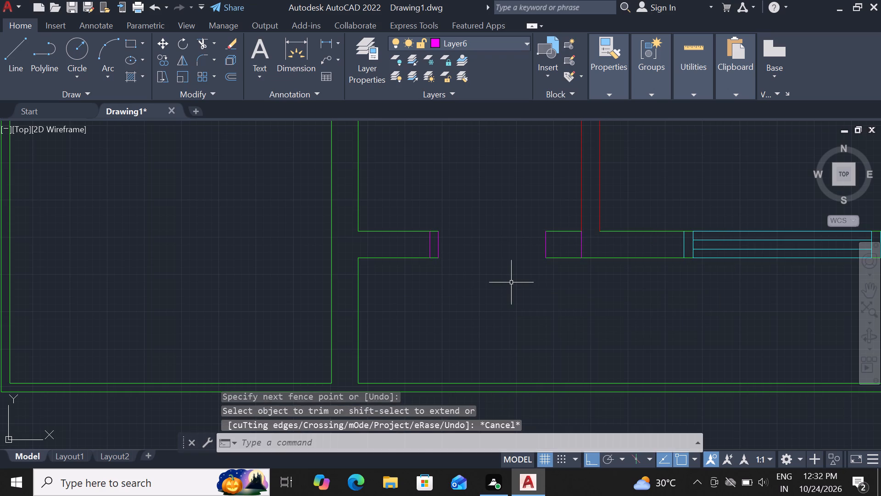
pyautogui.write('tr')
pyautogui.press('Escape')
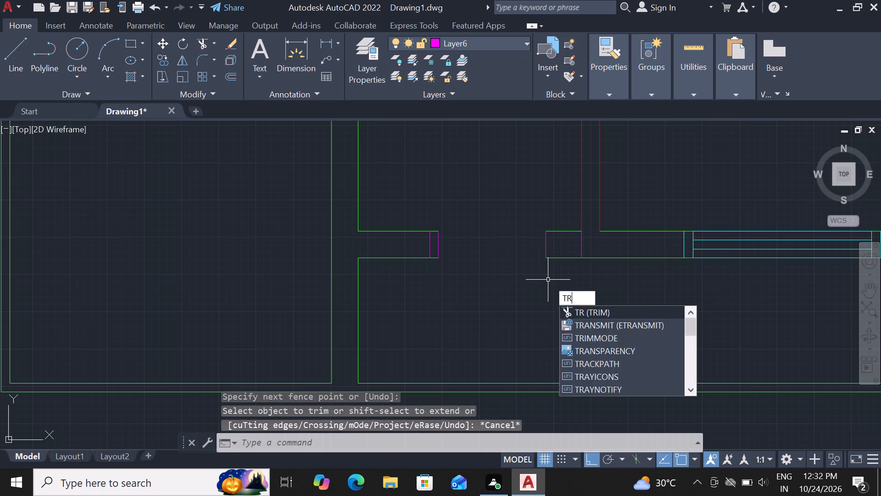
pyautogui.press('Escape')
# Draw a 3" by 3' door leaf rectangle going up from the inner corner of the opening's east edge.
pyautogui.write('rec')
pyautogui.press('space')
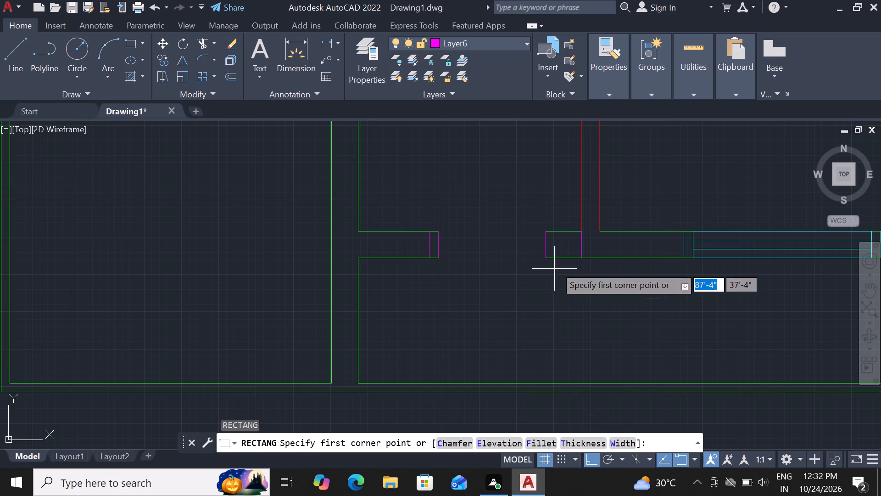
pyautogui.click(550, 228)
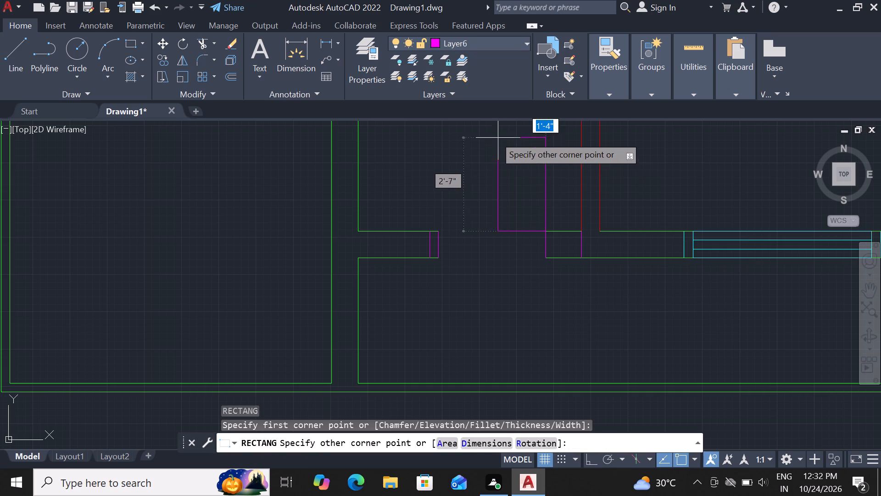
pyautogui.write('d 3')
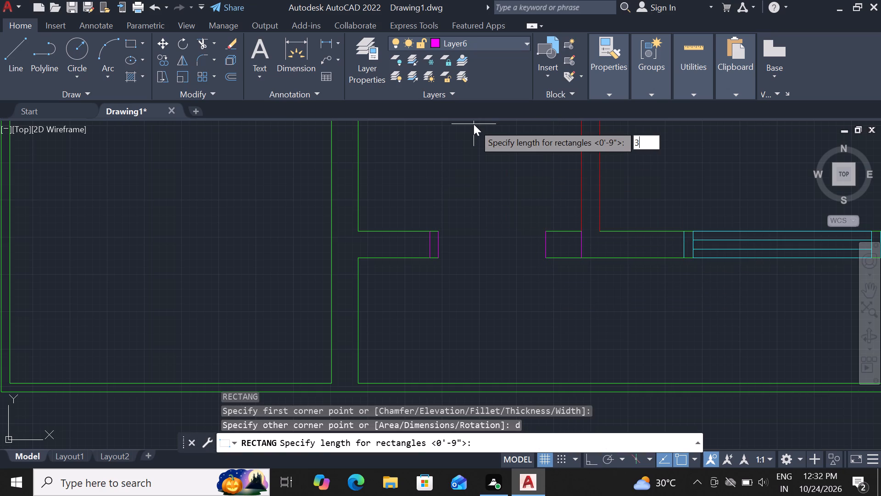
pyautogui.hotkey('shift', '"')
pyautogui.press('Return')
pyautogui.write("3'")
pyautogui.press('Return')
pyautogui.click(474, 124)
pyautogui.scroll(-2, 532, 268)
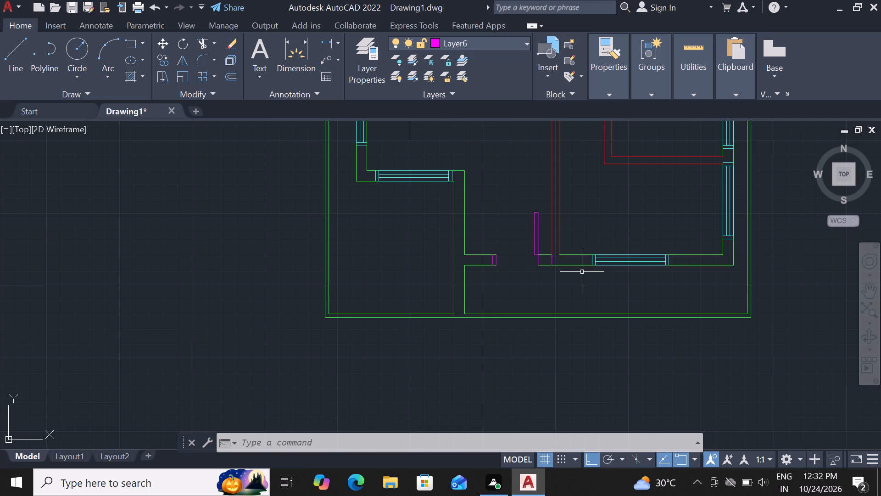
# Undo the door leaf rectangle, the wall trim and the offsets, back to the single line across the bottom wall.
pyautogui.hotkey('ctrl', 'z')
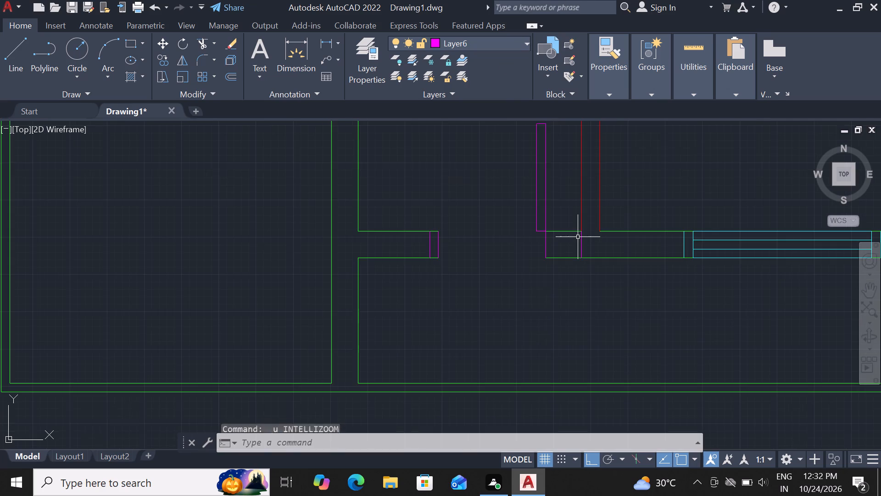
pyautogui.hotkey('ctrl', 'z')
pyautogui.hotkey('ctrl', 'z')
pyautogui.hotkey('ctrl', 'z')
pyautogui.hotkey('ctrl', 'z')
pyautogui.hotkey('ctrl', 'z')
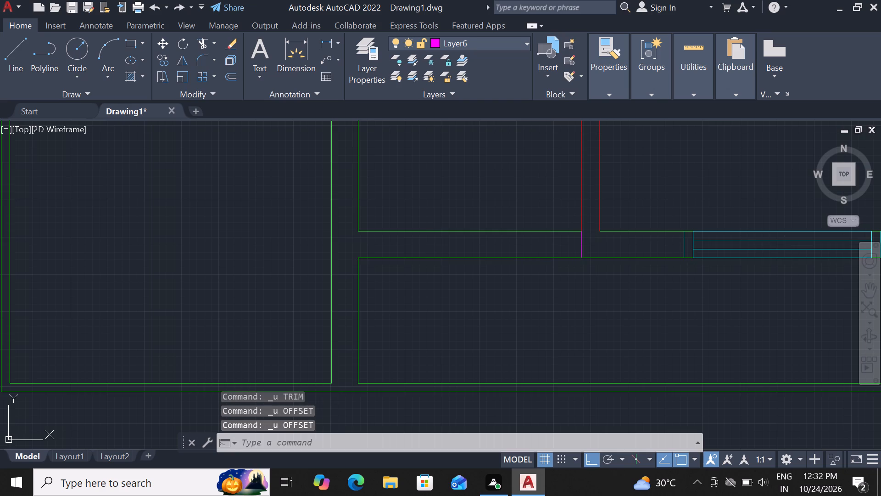
# Undo the remaining single line across the bottom wall.
pyautogui.hotkey('ctrl', 'z')
pyautogui.hotkey('ctrl', 'z')
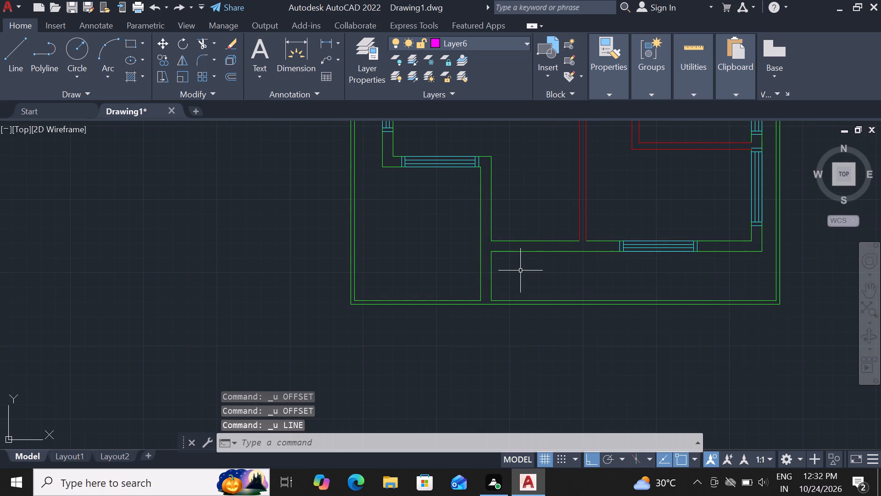
pyautogui.press('Escape')
# Draw a line across the bottom wall's thickness at its west end, from the inner wall corner to the outer one.
pyautogui.write('l')
pyautogui.press('space')
pyautogui.scroll(3, 478, 241)
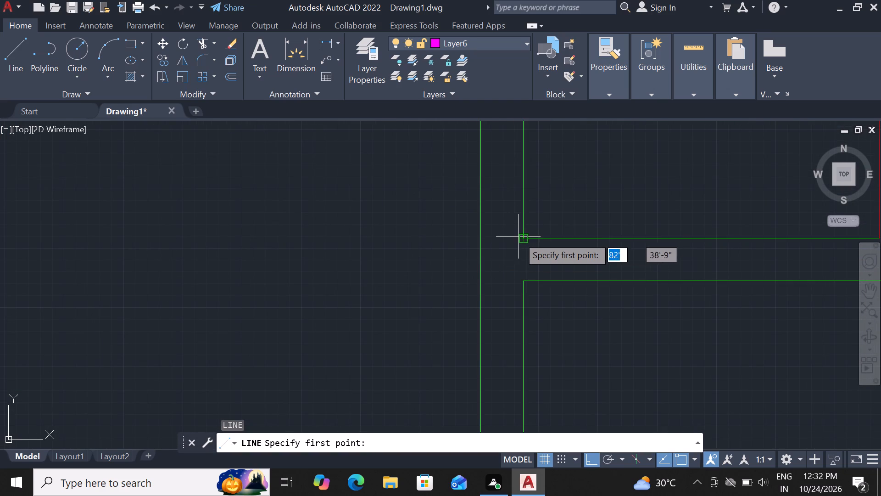
pyautogui.click(525, 240)
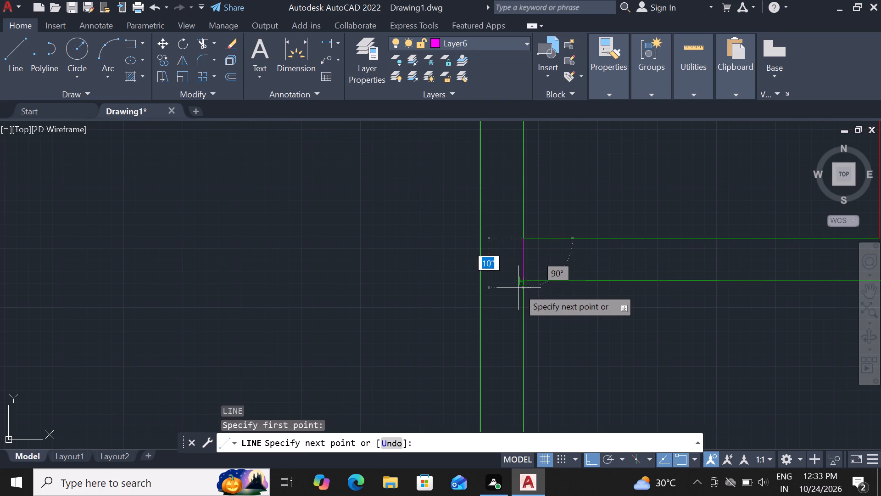
pyautogui.click(523, 285)
pyautogui.press('space')
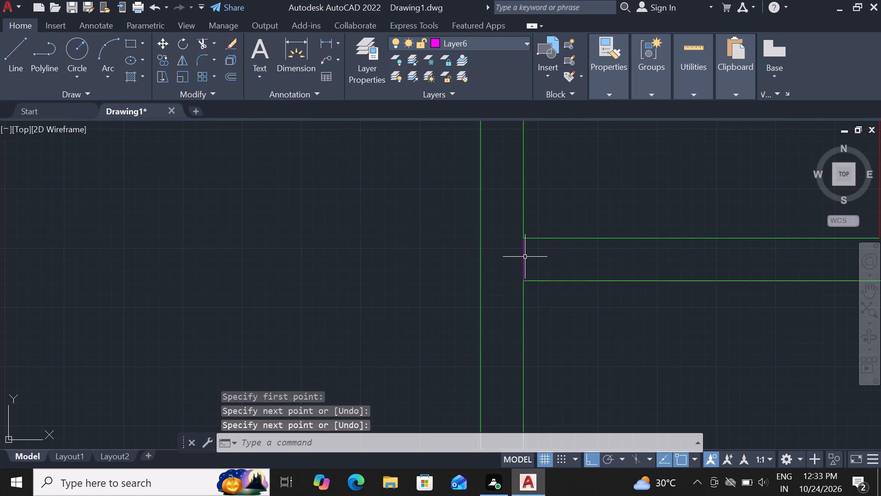
# Offset the new line at the bottom wall's west end 3" to the east.
pyautogui.click(523, 259)
pyautogui.write('of')
pyautogui.press('space')
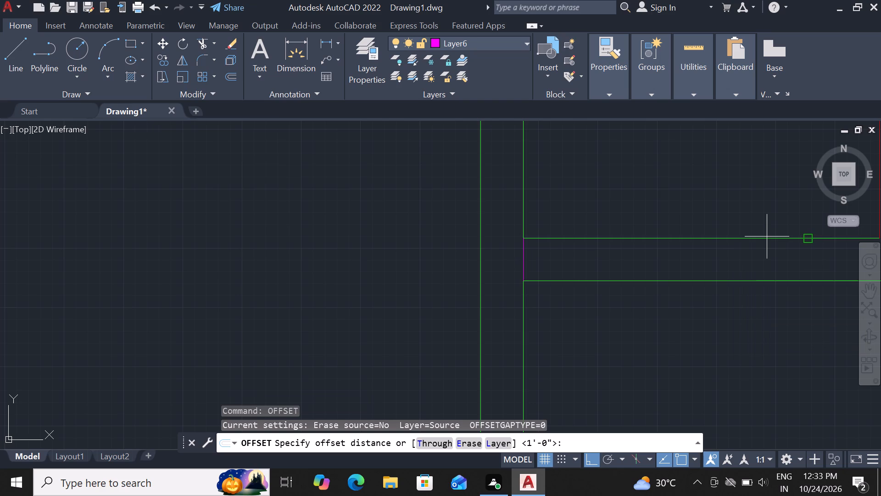
pyautogui.press('3')
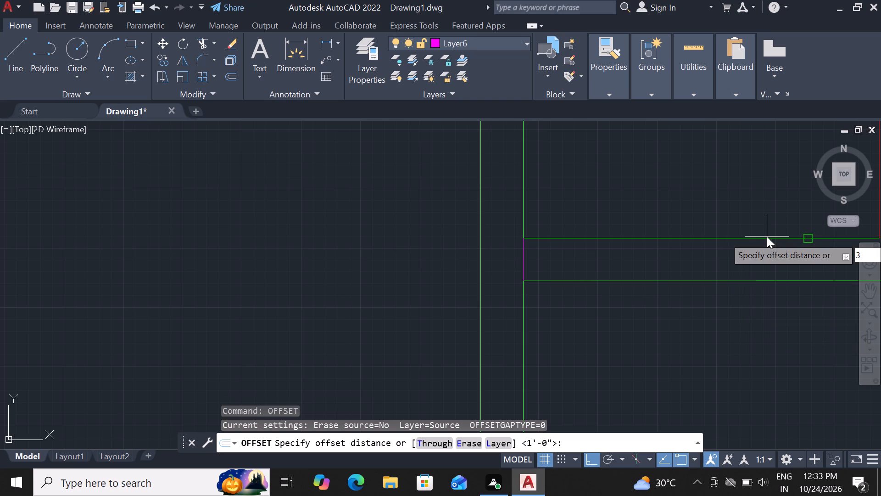
pyautogui.hotkey('shift', '"')
pyautogui.press('Return')
pyautogui.click(767, 237)
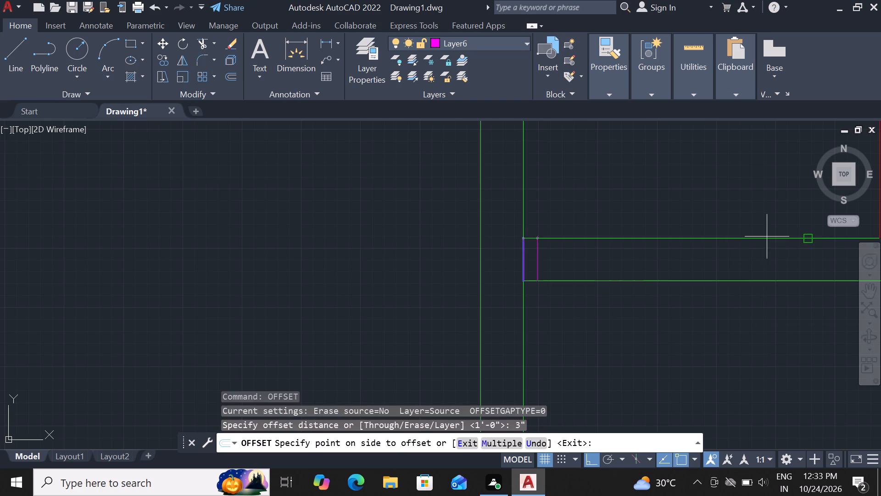
pyautogui.press('Escape')
# Offset the second line 3' further east to mark the far edge of the door opening.
pyautogui.click(536, 266)
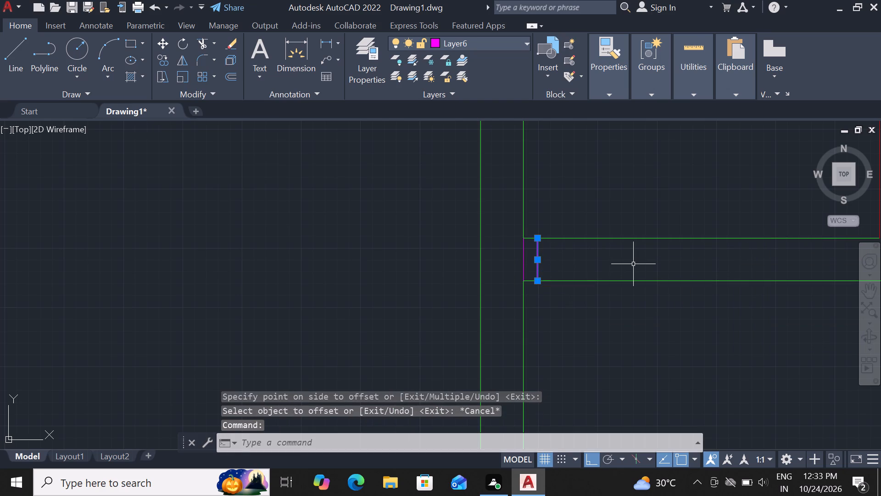
pyautogui.write("of 3'")
pyautogui.press('Return')
pyautogui.click(717, 254)
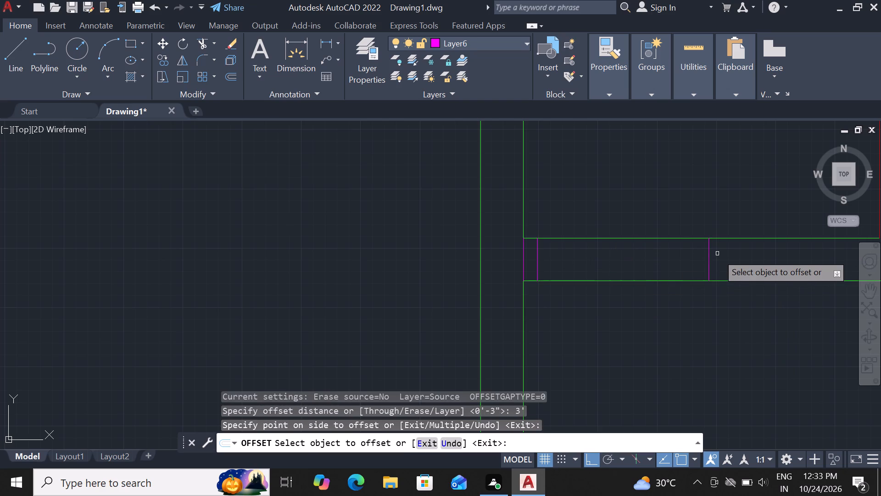
pyautogui.scroll(-1, 705, 254)
pyautogui.press('Escape')
pyautogui.scroll(1, 738, 254)
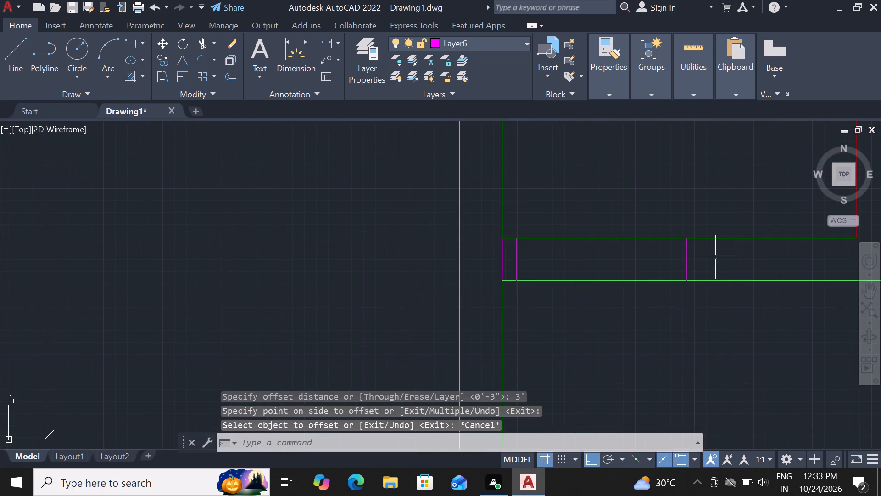
# Offset the door opening's east edge line 3" further east within the bottom wall.
pyautogui.write('of')
pyautogui.scroll(1, 623, 271)
pyautogui.press('space')
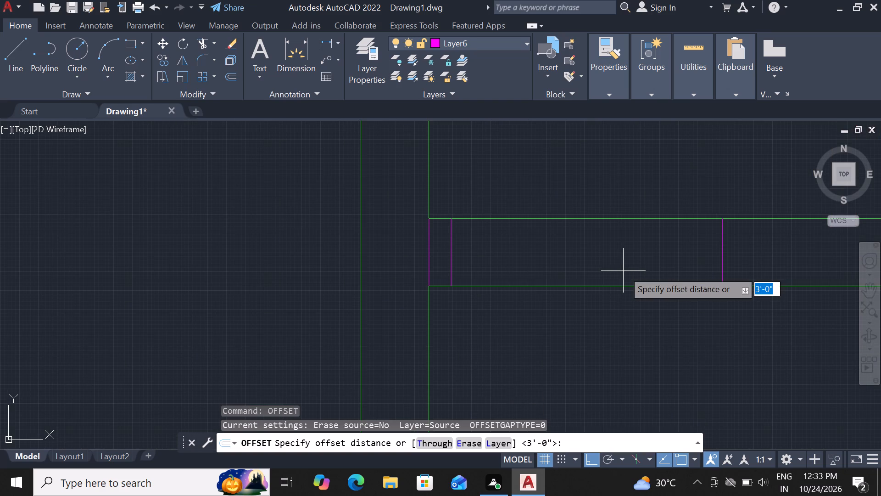
pyautogui.press('3')
pyautogui.hotkey('shift', '"')
pyautogui.press('Return')
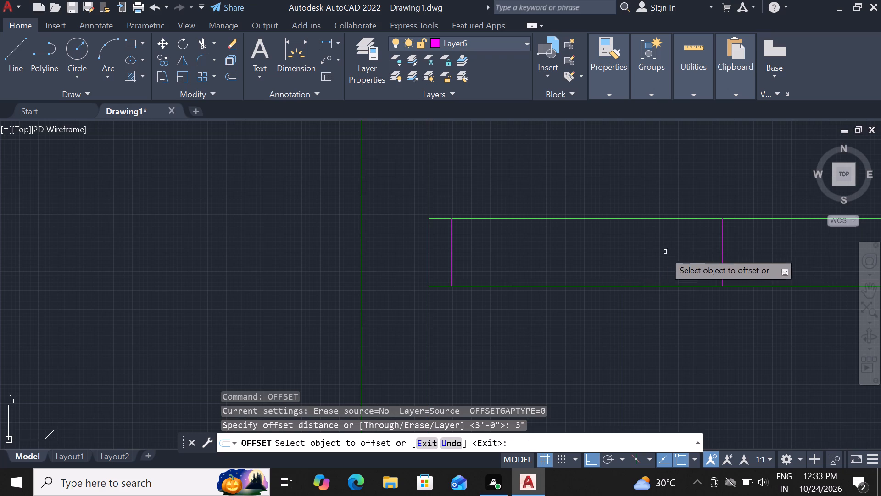
pyautogui.click(721, 228)
pyautogui.click(815, 227)
pyautogui.press('Escape')
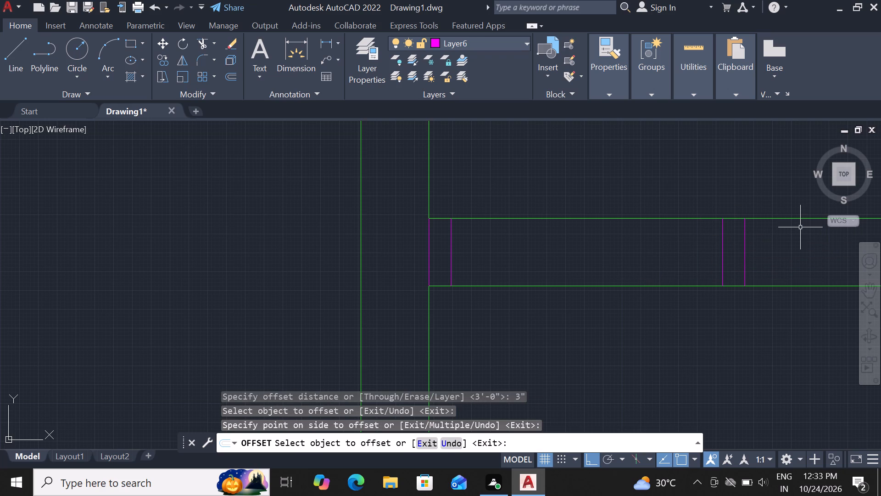
# Trim both bottom wall lines between the two opening edge lines to clear the 3' door opening.
pyautogui.write('tr')
pyautogui.press('space')
pyautogui.press('space')
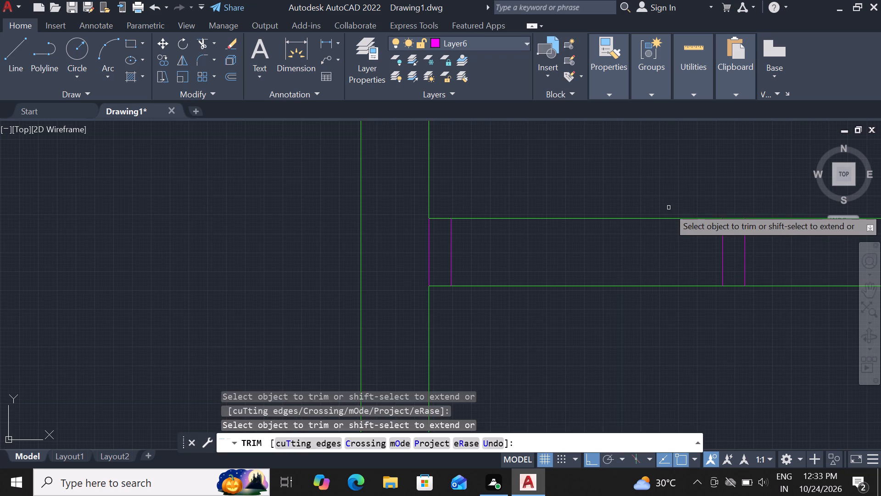
pyautogui.click(667, 208)
pyautogui.click(625, 303)
pyautogui.scroll(-2, 619, 272)
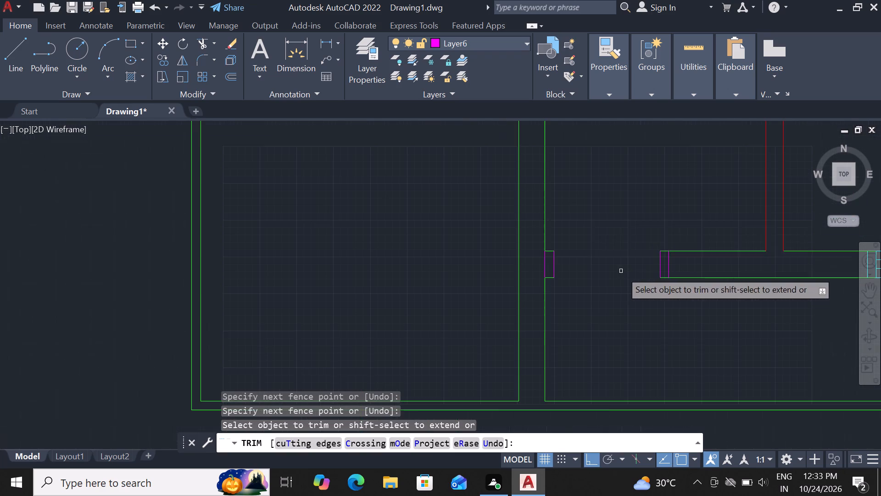
pyautogui.press('Escape')
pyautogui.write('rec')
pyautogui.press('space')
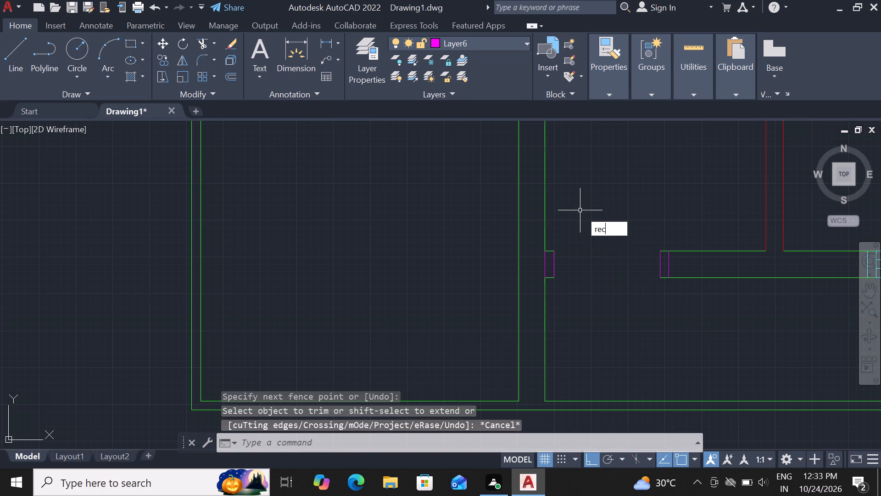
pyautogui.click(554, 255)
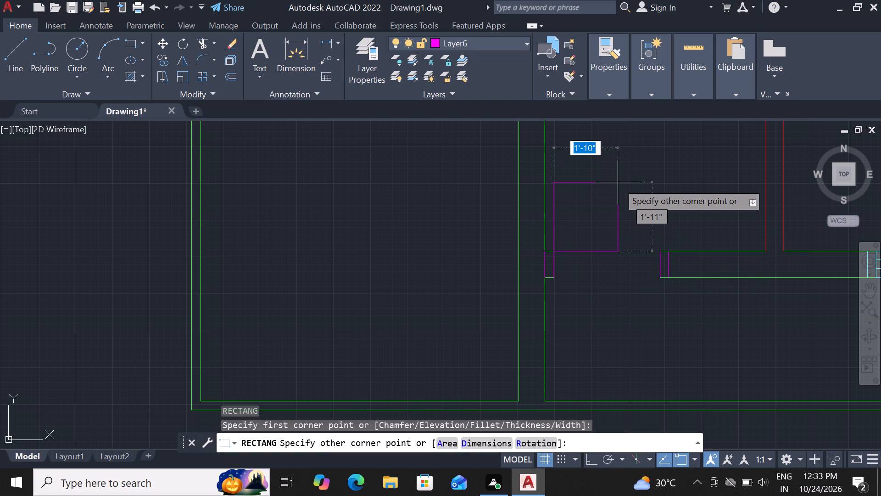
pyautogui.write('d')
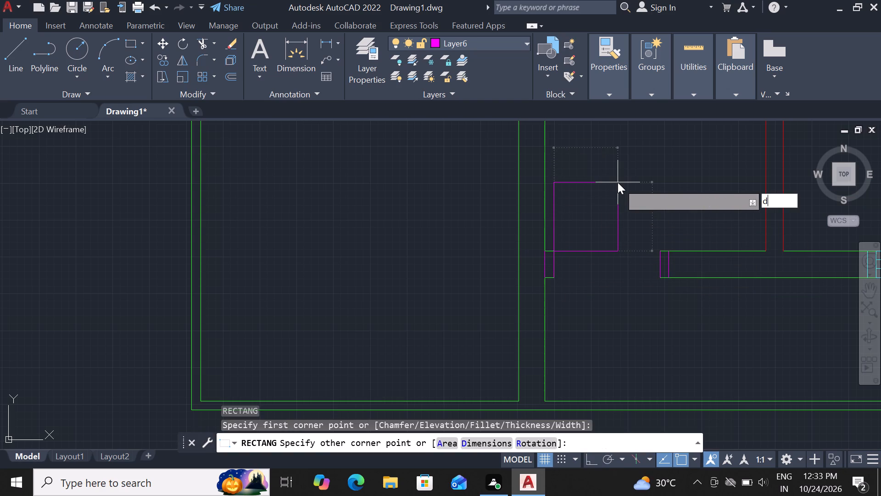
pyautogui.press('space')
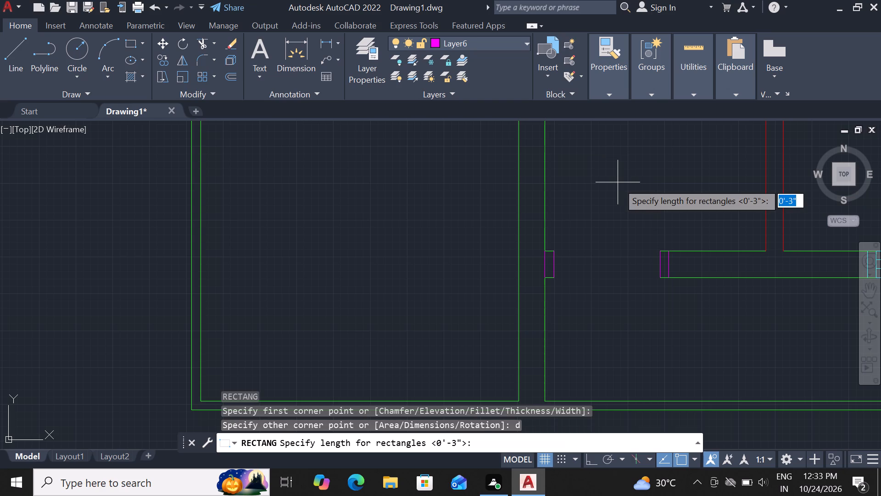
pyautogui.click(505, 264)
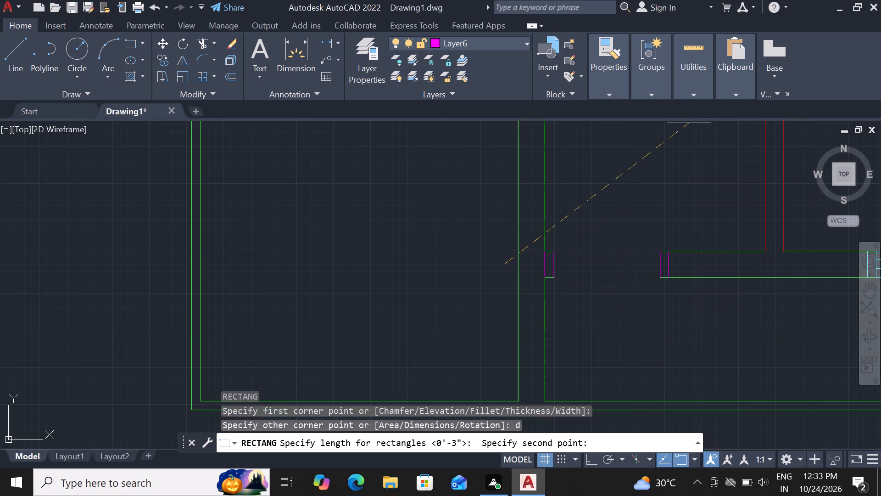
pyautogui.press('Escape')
# Draw a 3" by 3' door leaf rectangle going up from the inner corner of the opening's west edge.
pyautogui.write('rec')
pyautogui.press('space')
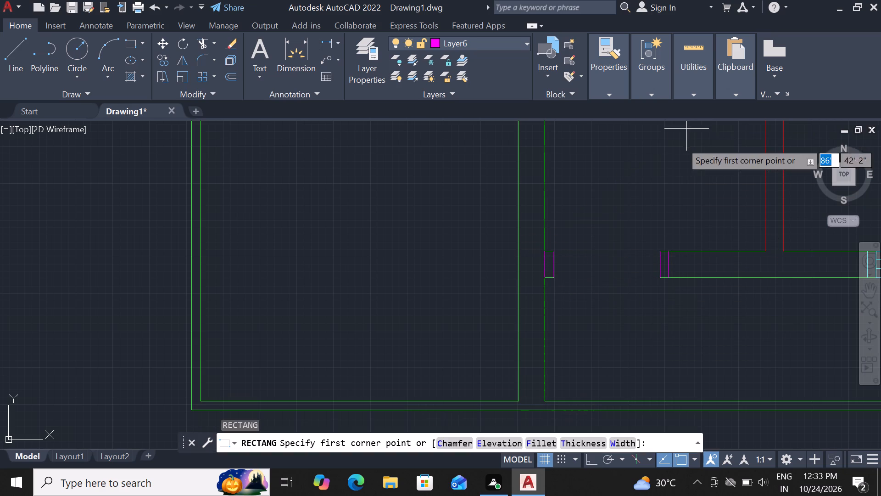
pyautogui.click(558, 255)
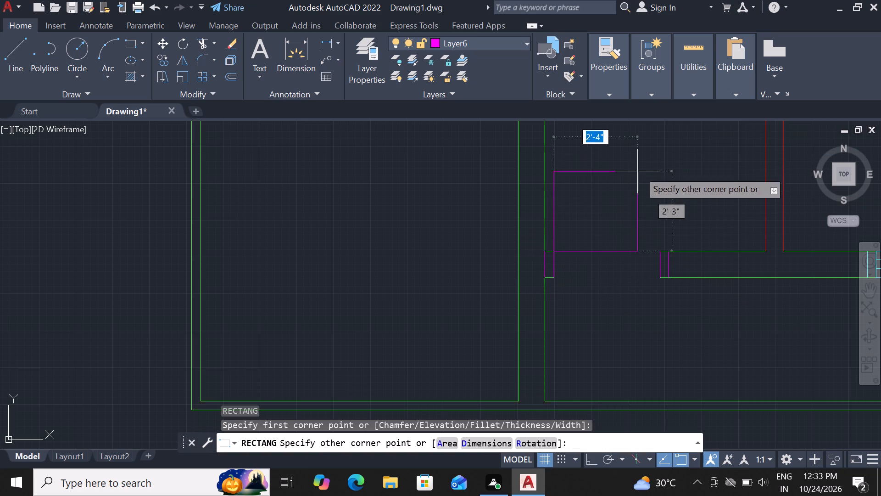
pyautogui.write('d')
pyautogui.press('space')
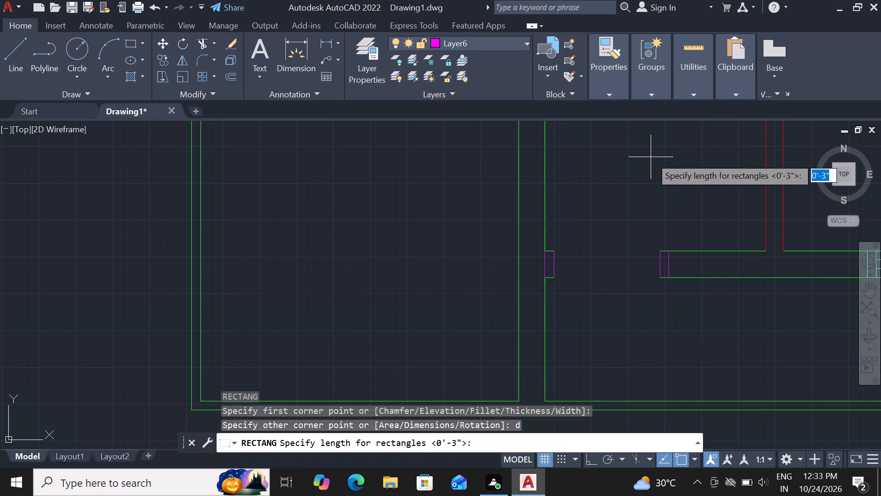
pyautogui.press('3')
pyautogui.hotkey('shift', '"')
pyautogui.press('Return')
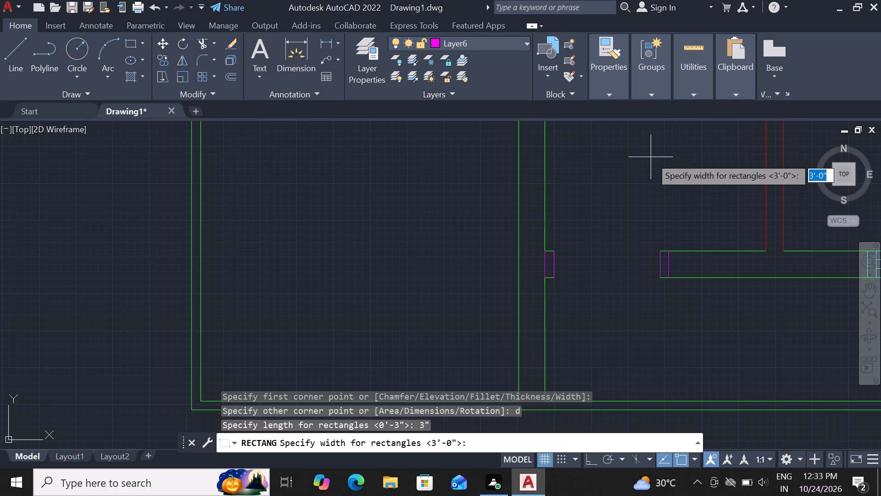
pyautogui.write("3'")
pyautogui.press('Return')
pyautogui.click(651, 157)
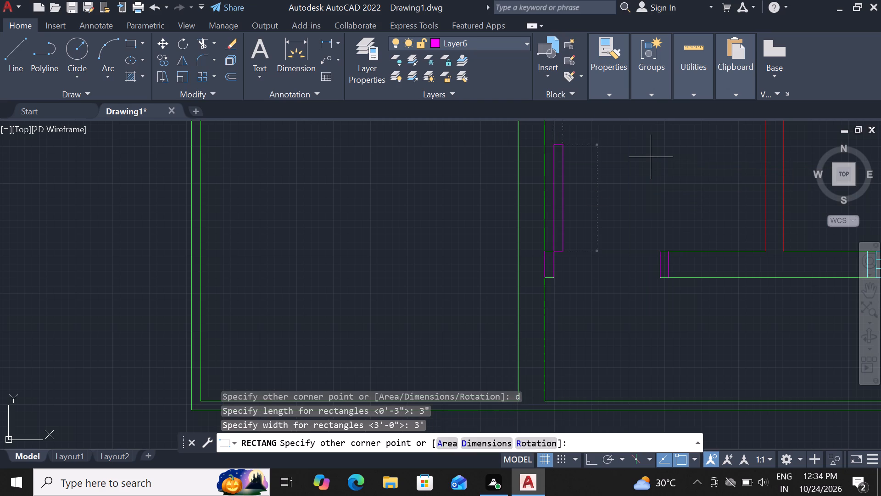
pyautogui.scroll(-2, 607, 218)
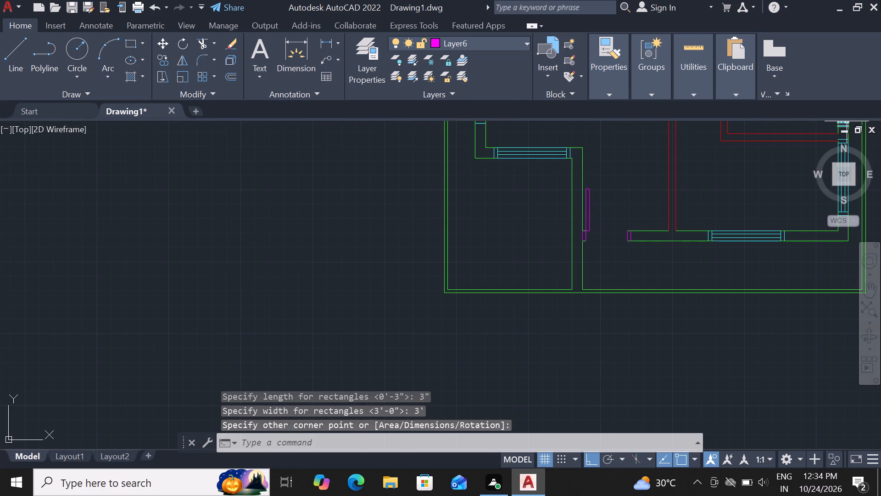
# Draw a three-point arc through both top corners of the door leaf to the inner corner of the opening's east edge.
pyautogui.click(106, 71)
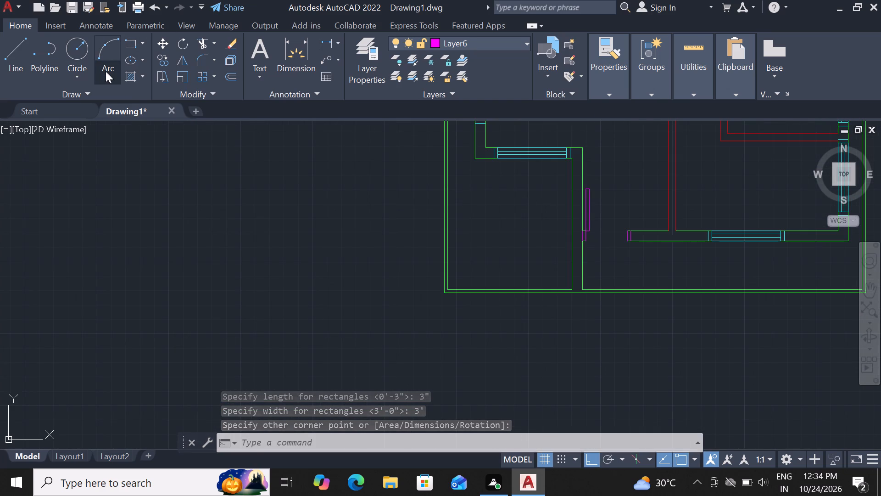
pyautogui.click(142, 101)
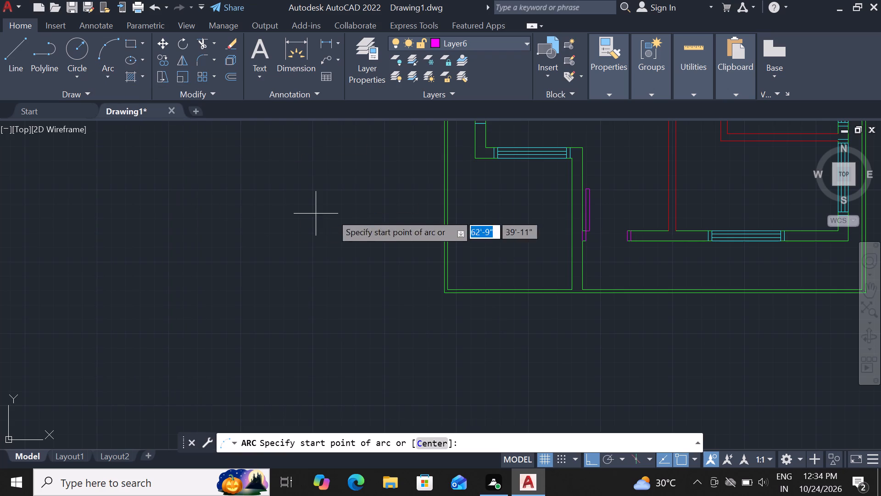
pyautogui.scroll(1, 593, 183)
pyautogui.scroll(2, 618, 233)
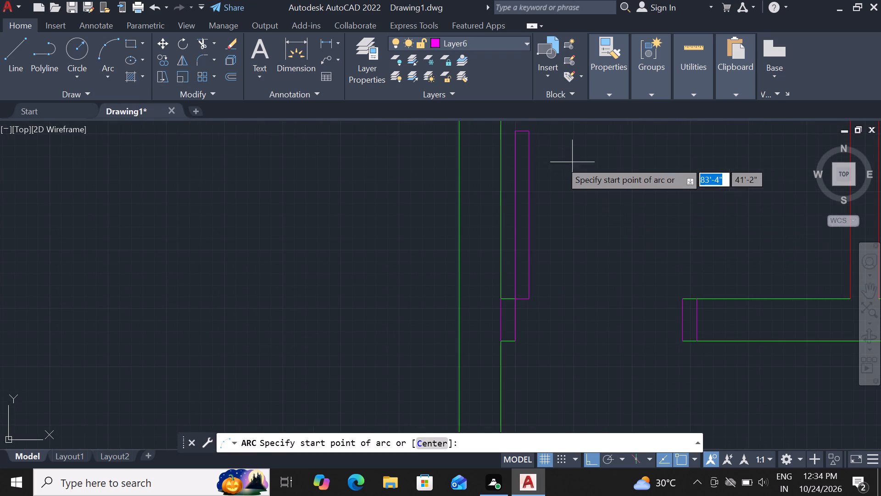
pyautogui.click(517, 128)
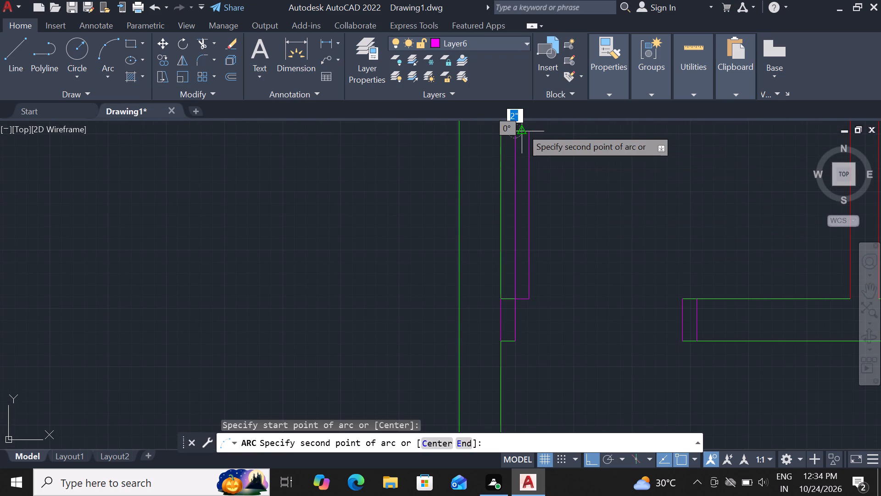
pyautogui.click(532, 128)
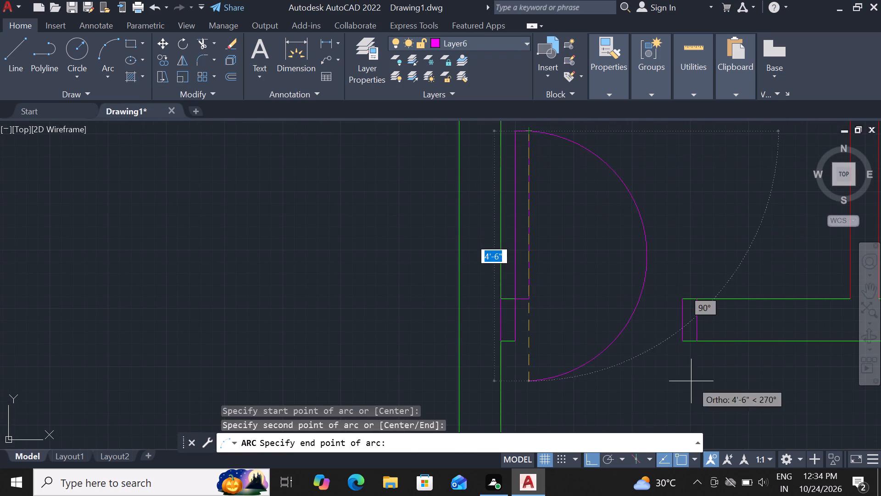
pyautogui.click(685, 302)
pyautogui.scroll(-3, 654, 376)
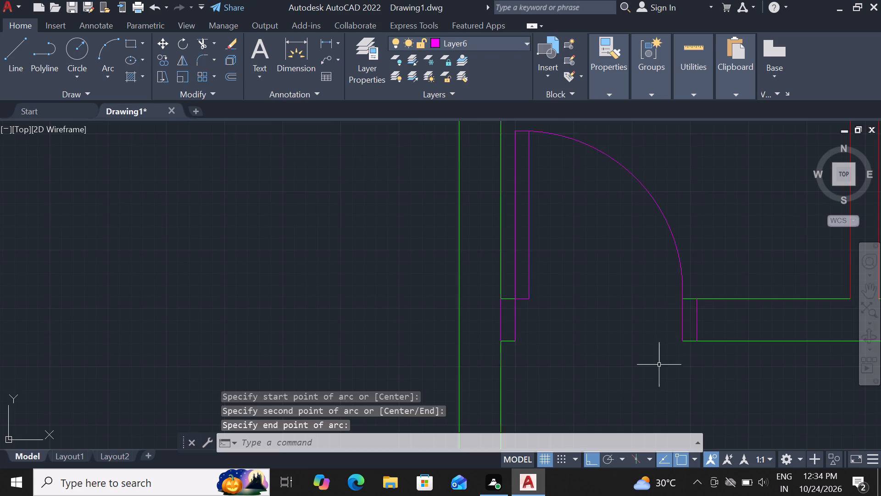
pyautogui.scroll(-1, 658, 361)
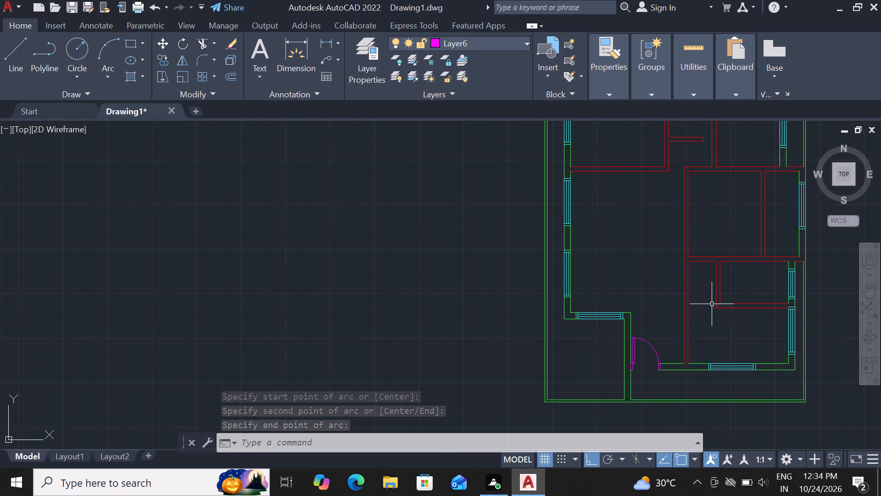
pyautogui.press('Escape')
# Draw a short line across the long interior wall east of the entrance door, level with the stepped window wall's inner face.
pyautogui.write('l')
pyautogui.press('space')
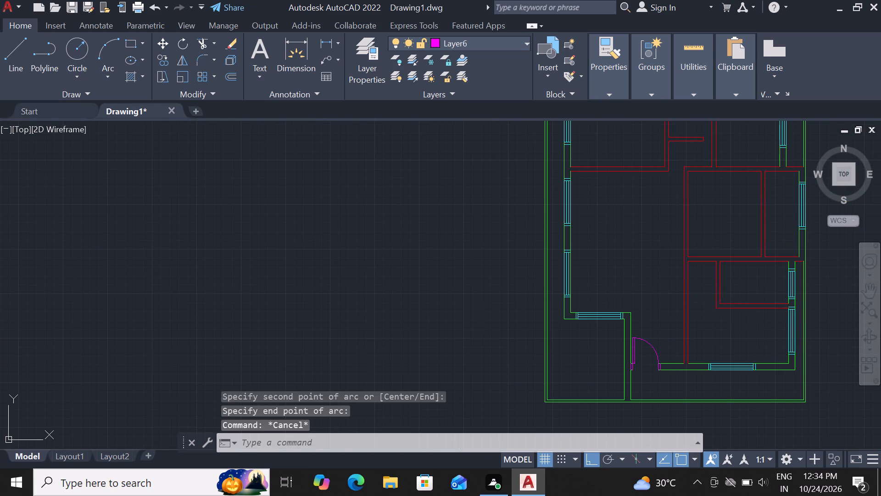
pyautogui.scroll(1, 721, 277)
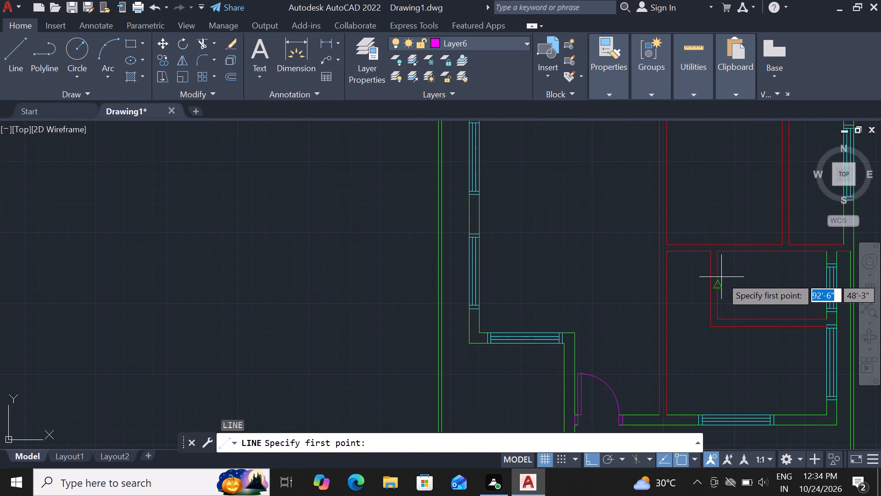
pyautogui.scroll(1, 714, 280)
pyautogui.scroll(-1, 678, 328)
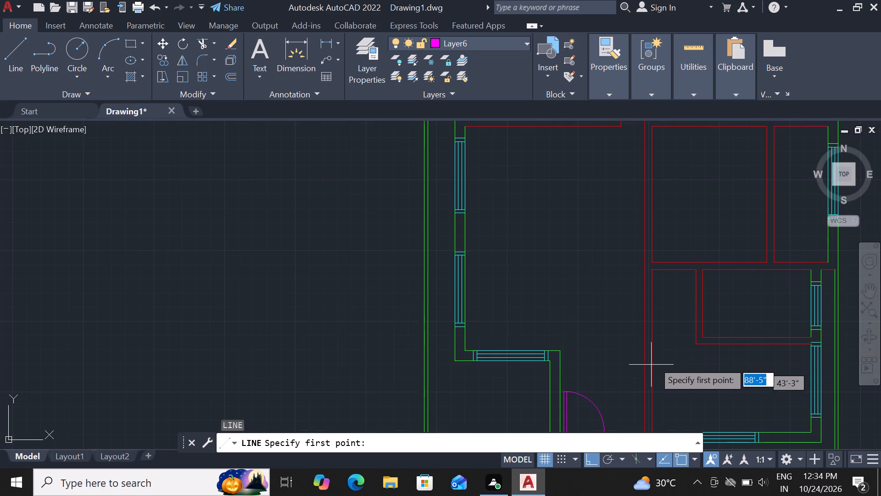
pyautogui.click(649, 350)
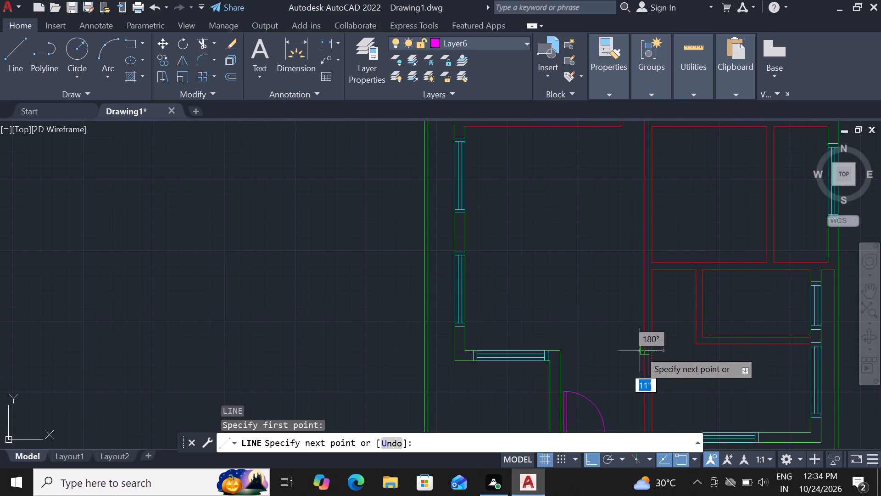
pyautogui.scroll(2, 642, 351)
pyautogui.click(644, 348)
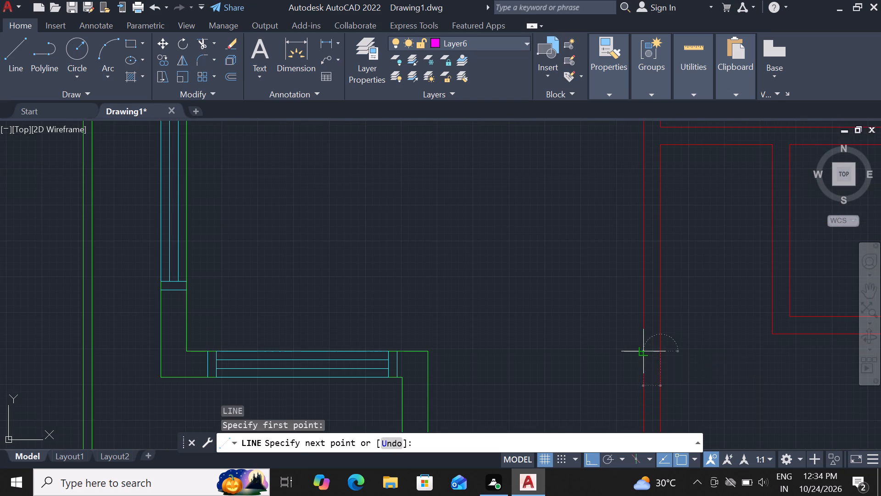
pyautogui.press('Escape')
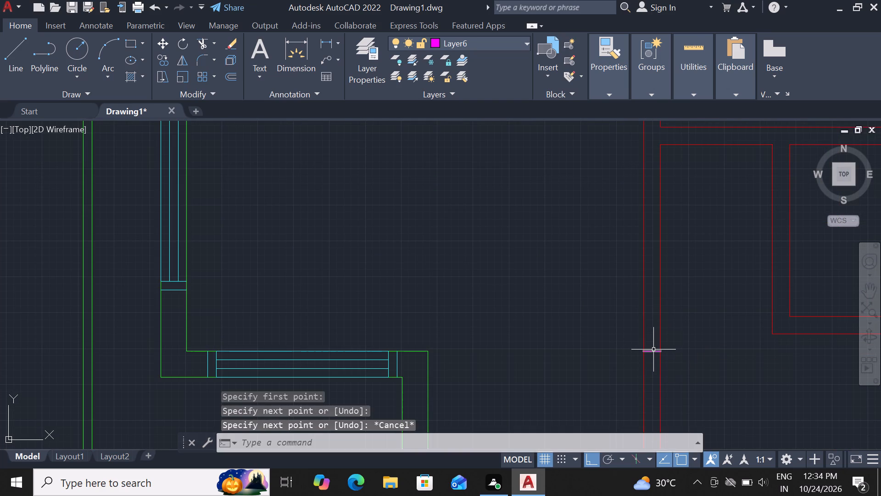
# Offset the short line across the long interior wall 3" to the south.
pyautogui.click(653, 352)
pyautogui.write('off')
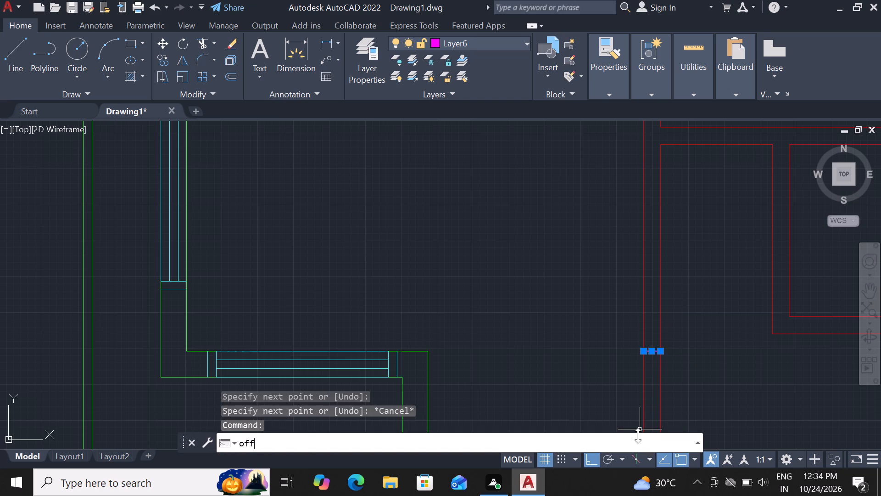
pyautogui.press('space')
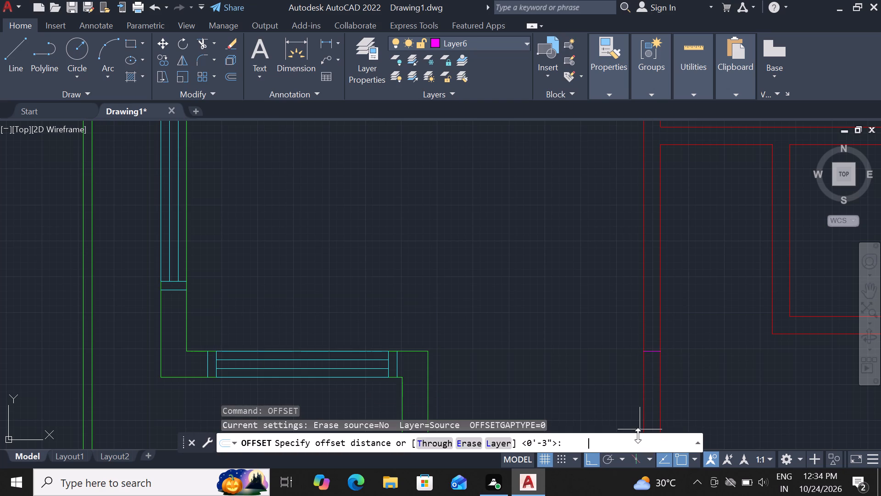
pyautogui.press('3')
pyautogui.hotkey('shift', '"')
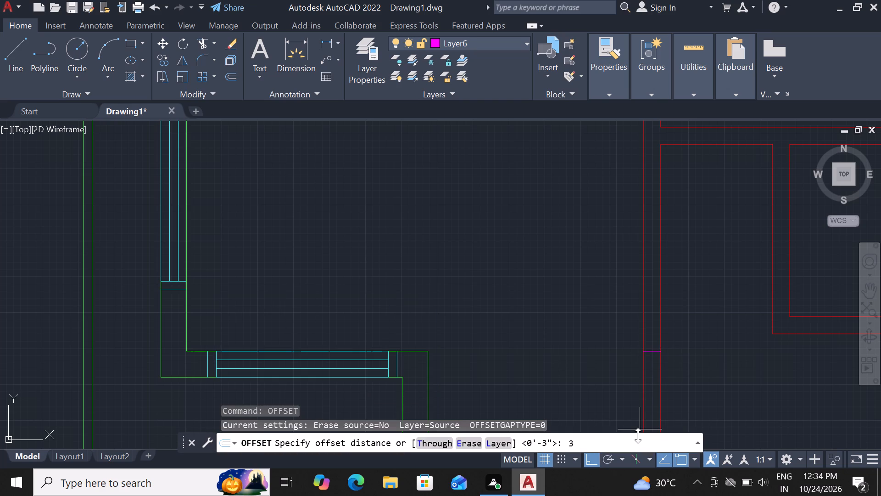
pyautogui.press('Return')
pyautogui.click(638, 435)
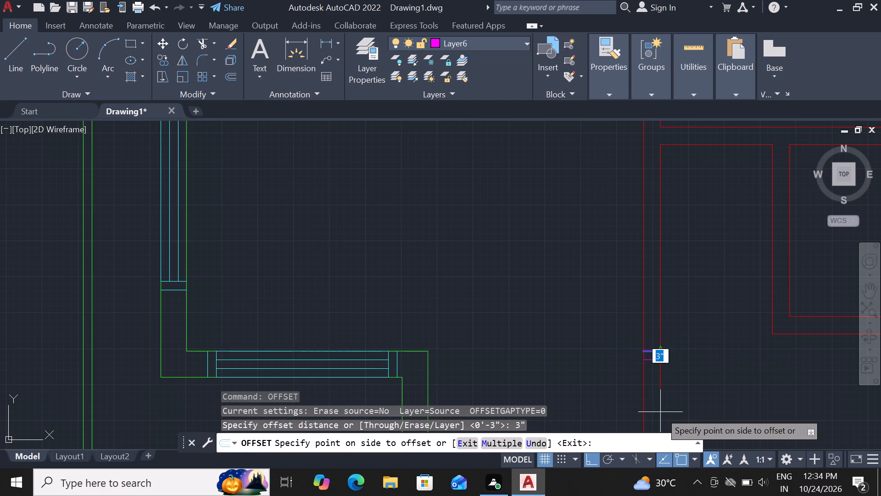
pyautogui.click(660, 412)
pyautogui.scroll(-2, 654, 230)
pyautogui.scroll(2, 664, 281)
pyautogui.press('Escape')
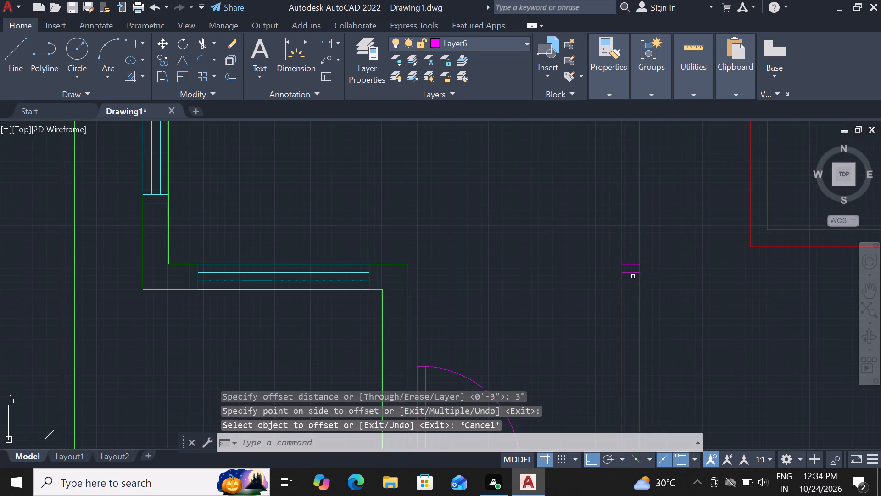
# Offset the lower short line 3' further south within the interior wall to mark the door opening's other edge.
pyautogui.click(632, 271)
pyautogui.write('of')
pyautogui.press('space')
pyautogui.write("3'")
pyautogui.press('Return')
pyautogui.click(629, 371)
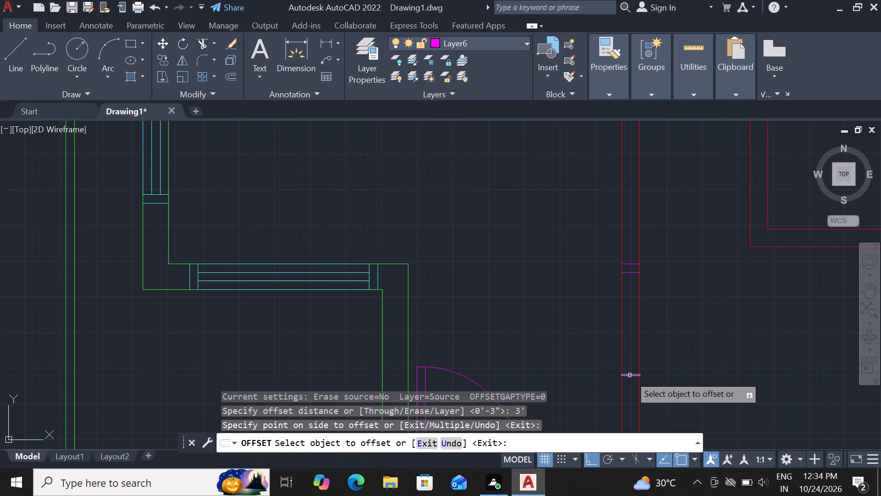
pyautogui.press('Escape')
# Offset the opening's south edge line 3" further south within the interior wall.
pyautogui.click(630, 375)
pyautogui.write('of 3')
pyautogui.hotkey('shift', '"')
pyautogui.press('Return')
pyautogui.click(628, 411)
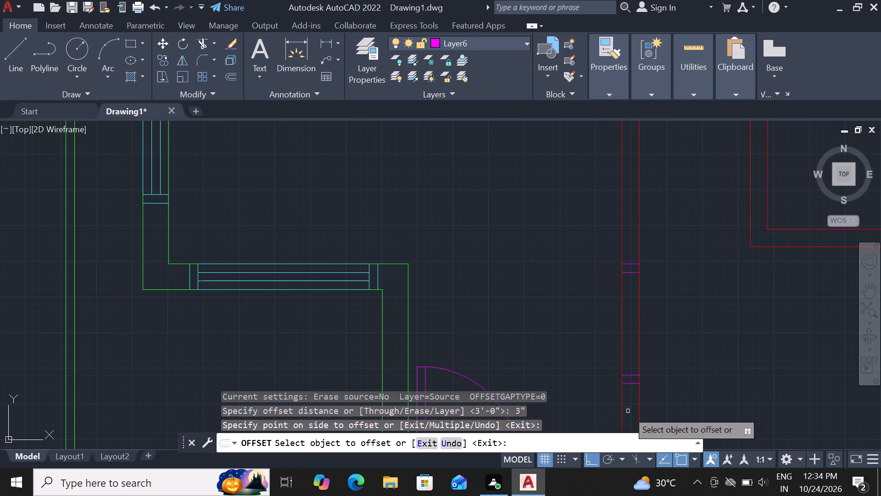
pyautogui.press('Escape')
# Trim both interior wall lines between the two opening edge lines to clear the 3' door opening.
pyautogui.write('tr')
pyautogui.press('space')
pyautogui.press('space')
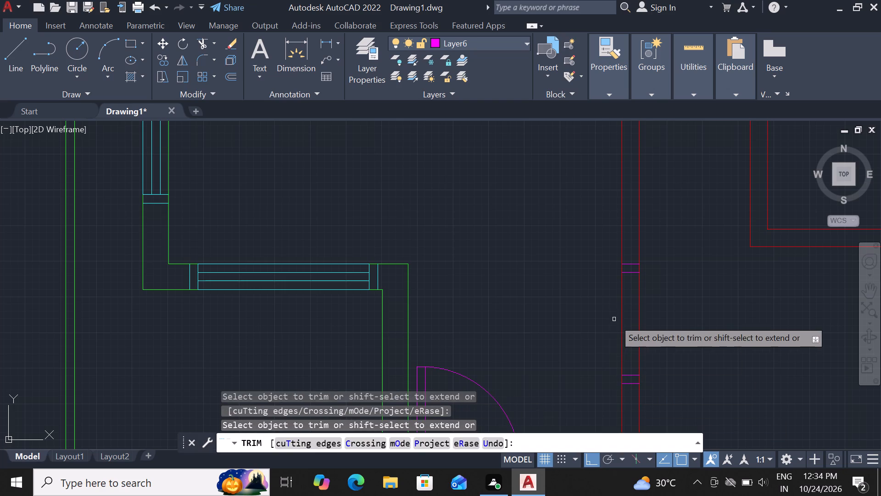
pyautogui.click(614, 319)
pyautogui.click(678, 319)
pyautogui.press('Escape')
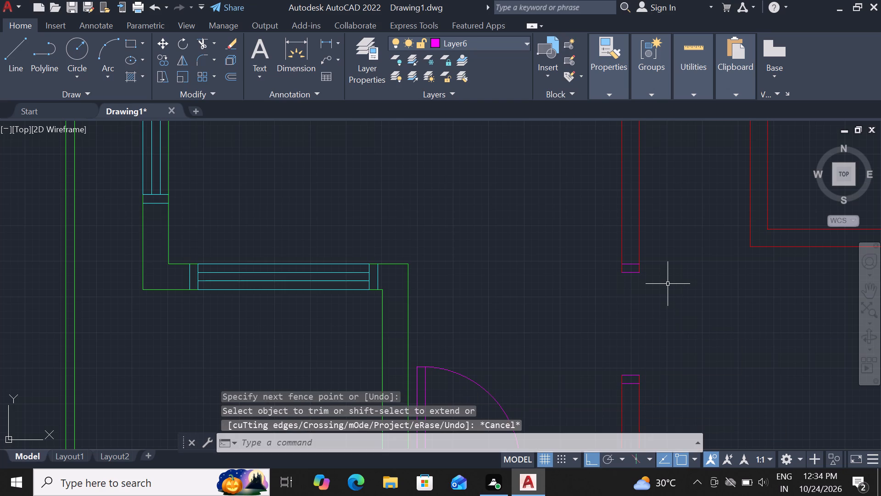
# Draw a 3' by 3" door leaf rectangle going east from the east corner of the opening's north edge.
pyautogui.write('rec')
pyautogui.press('space')
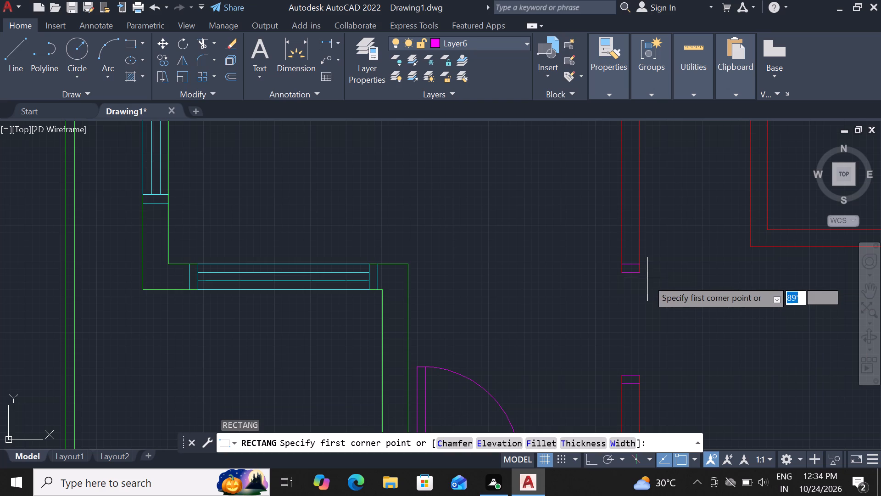
pyautogui.click(641, 274)
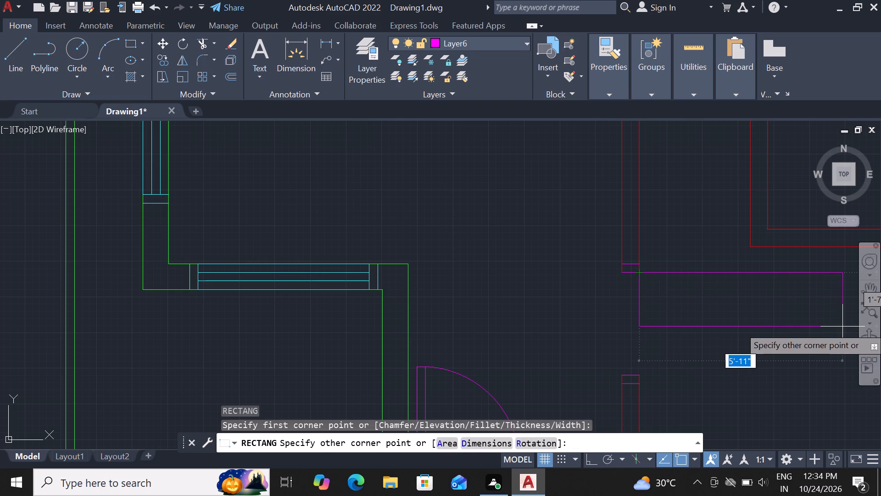
pyautogui.write('d')
pyautogui.press('space')
pyautogui.press('3')
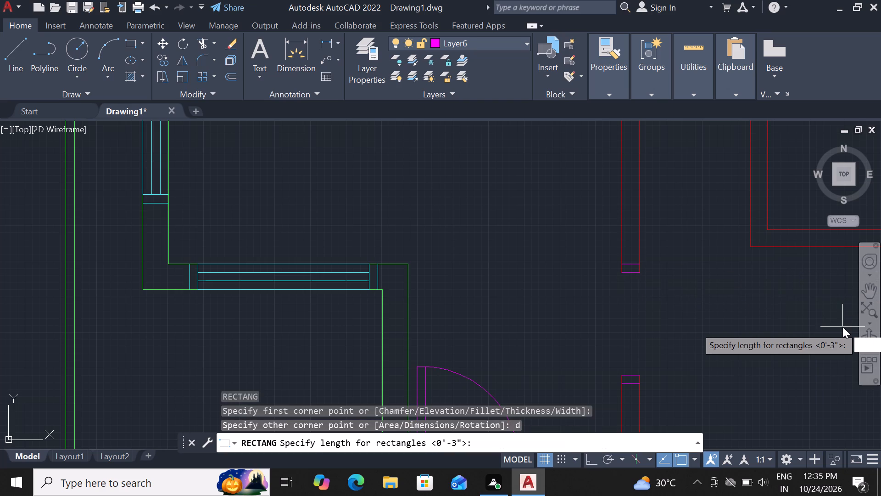
pyautogui.press("'")
pyautogui.press('Return')
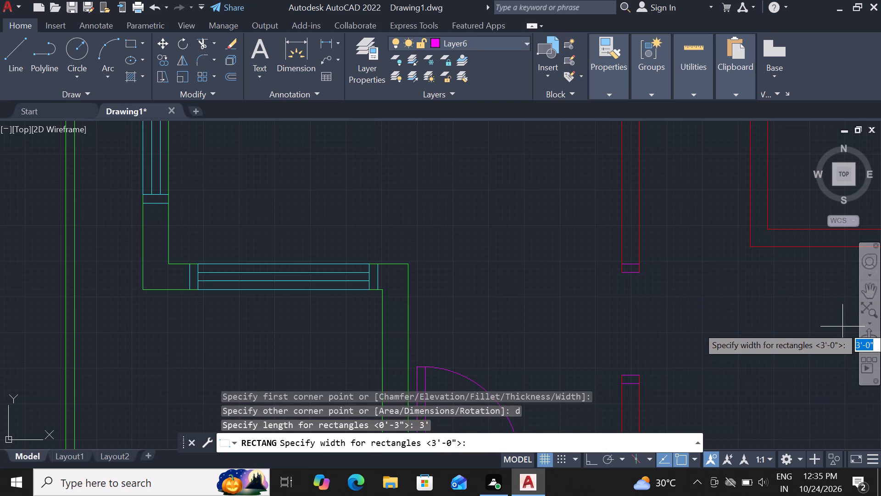
pyautogui.press('3')
pyautogui.hotkey('shift', '"')
pyautogui.press('Return')
pyautogui.click(842, 327)
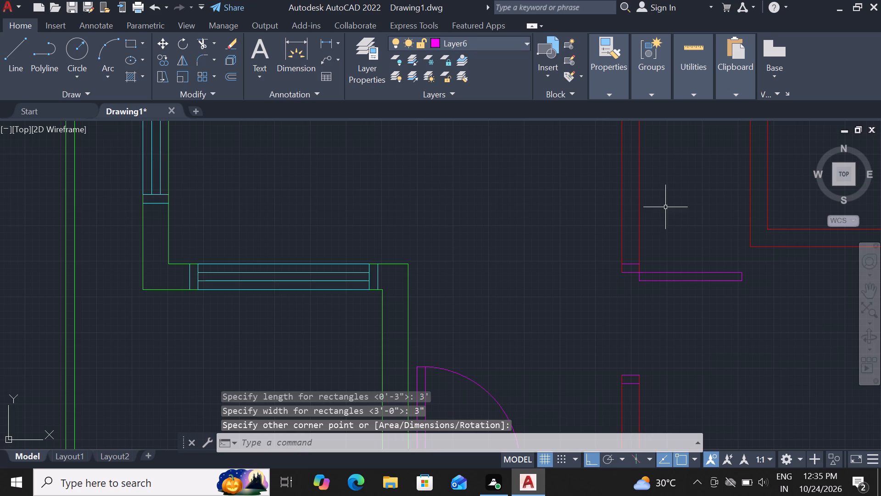
# Draw a three-point arc through both east corners of the door leaf to the east corner of the opening's south edge.
pyautogui.click(106, 77)
pyautogui.click(118, 99)
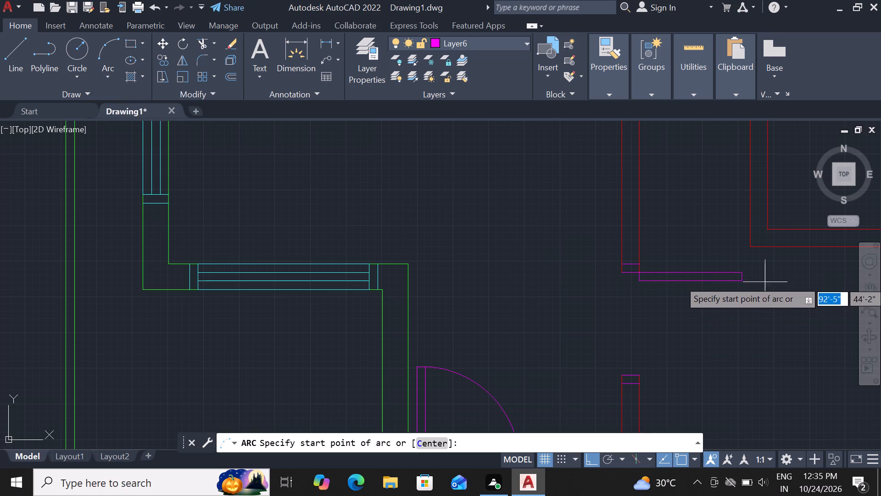
pyautogui.click(740, 271)
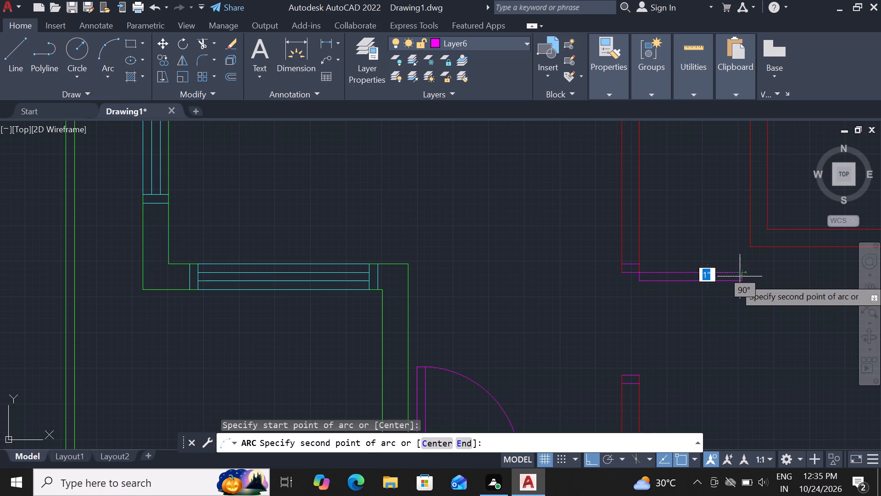
pyautogui.click(740, 278)
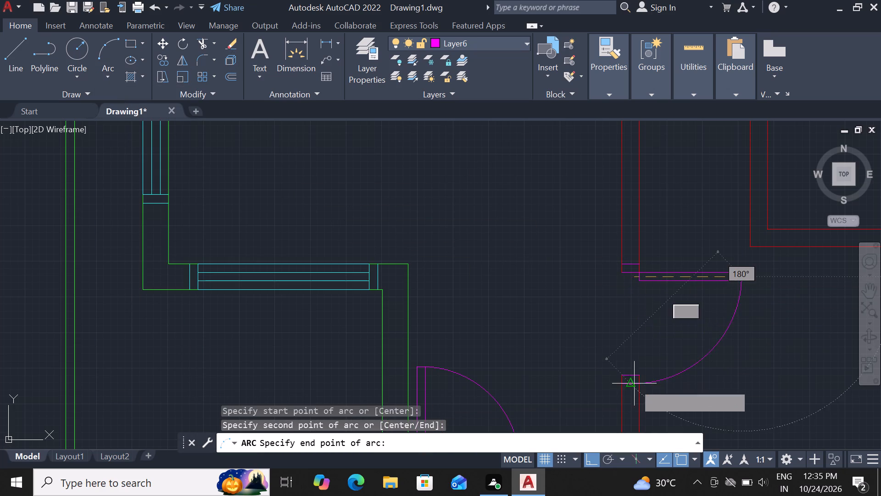
pyautogui.click(637, 377)
# Draw a short line across the small southeast room's west wall, starting from the room's inner southwest corner.
pyautogui.scroll(-5, 726, 326)
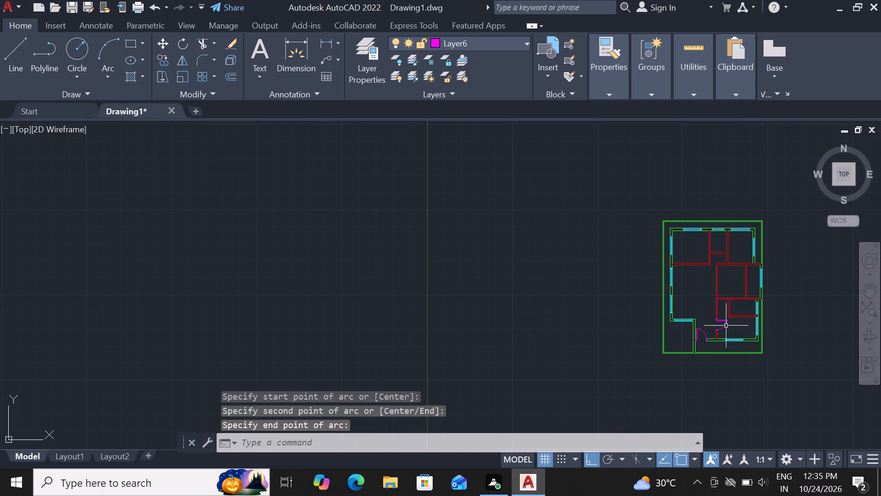
pyautogui.scroll(1, 808, 265)
pyautogui.scroll(1, 769, 289)
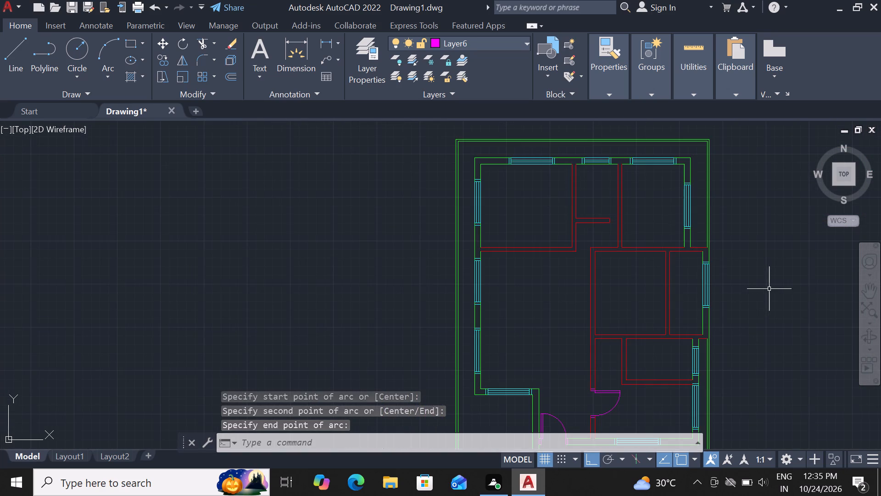
pyautogui.scroll(2, 779, 338)
pyautogui.scroll(-2, 633, 313)
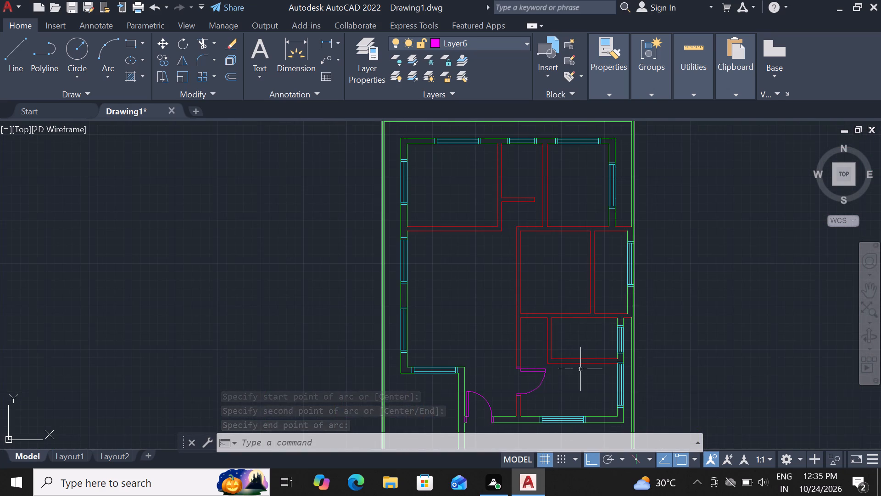
pyautogui.scroll(2, 541, 365)
pyautogui.press('Escape')
pyautogui.write('l')
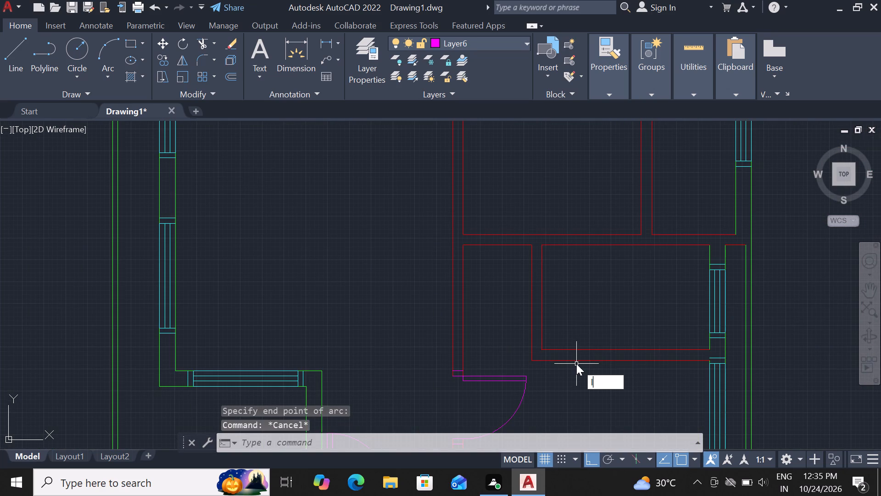
pyautogui.press('space')
pyautogui.scroll(1, 541, 341)
pyautogui.click(543, 354)
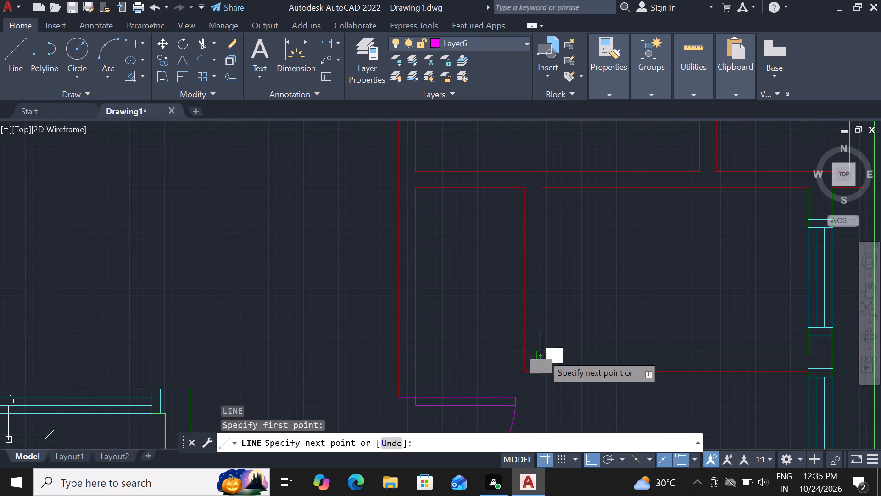
pyautogui.click(524, 356)
pyautogui.press('space')
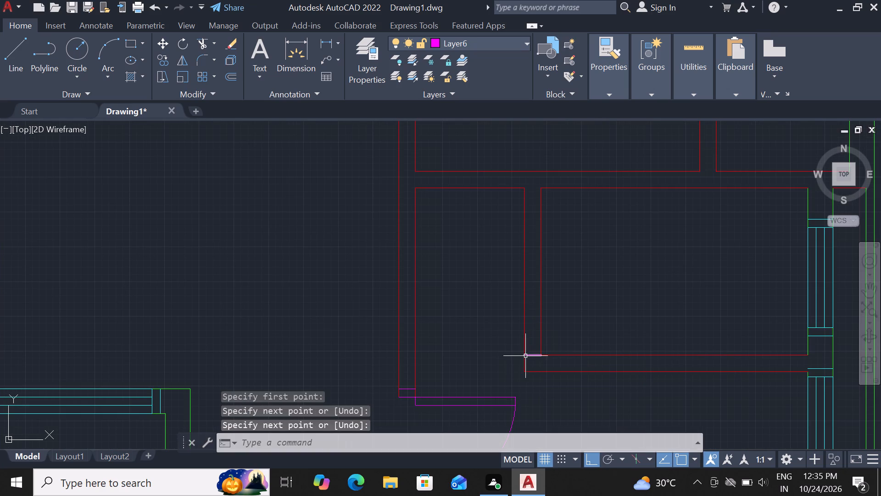
# Offset the short line across the small room's west wall 3" to the north.
pyautogui.click(535, 356)
pyautogui.write('of')
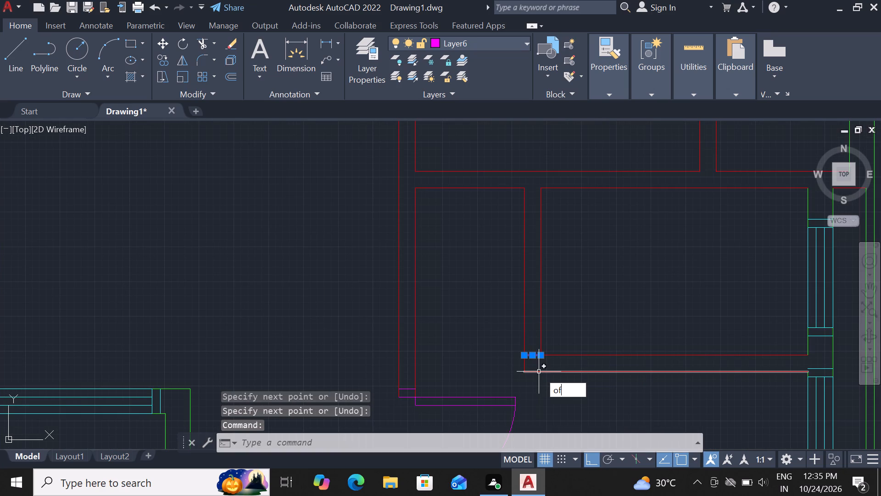
pyautogui.press('space')
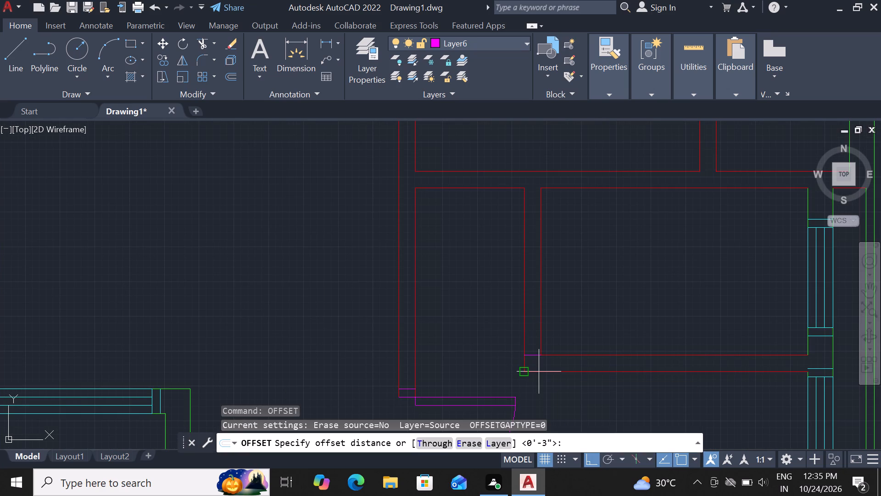
pyautogui.press('3')
pyautogui.hotkey('shift', '"')
pyautogui.press('Return')
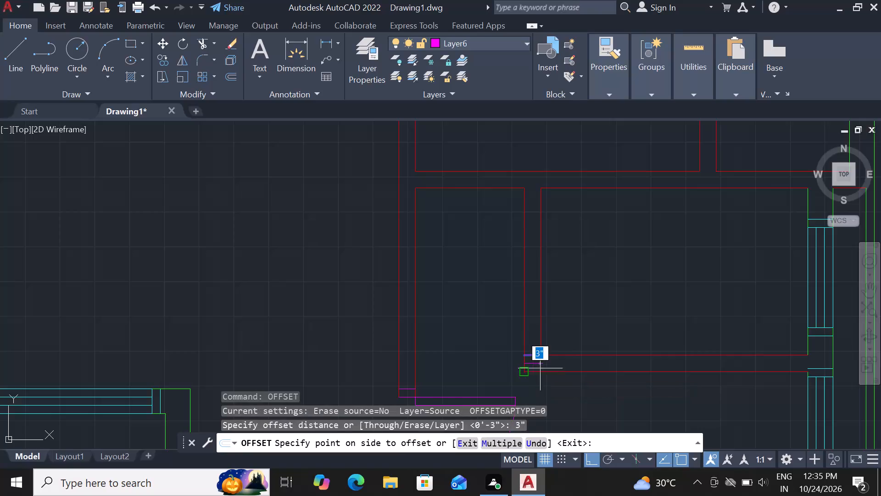
pyautogui.click(531, 278)
pyautogui.press('Escape')
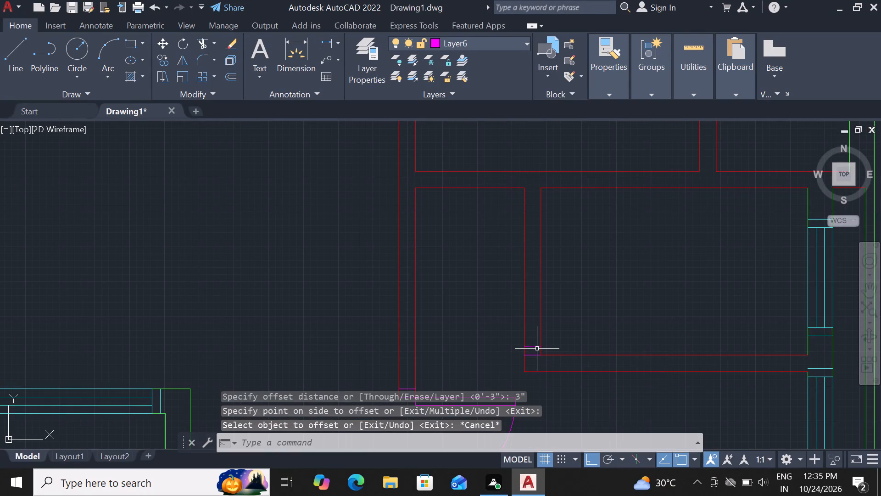
# Offset the upper short line across the small southeast room's west wall 2'6" to the north.
pyautogui.click(537, 349)
pyautogui.write('of')
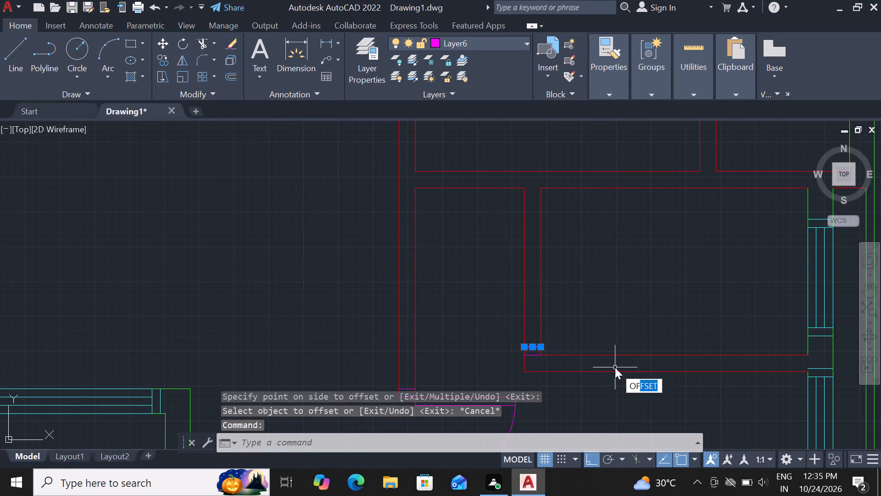
pyautogui.press('space')
pyautogui.write('2\'6"')
pyautogui.press('Return')
pyautogui.click(594, 277)
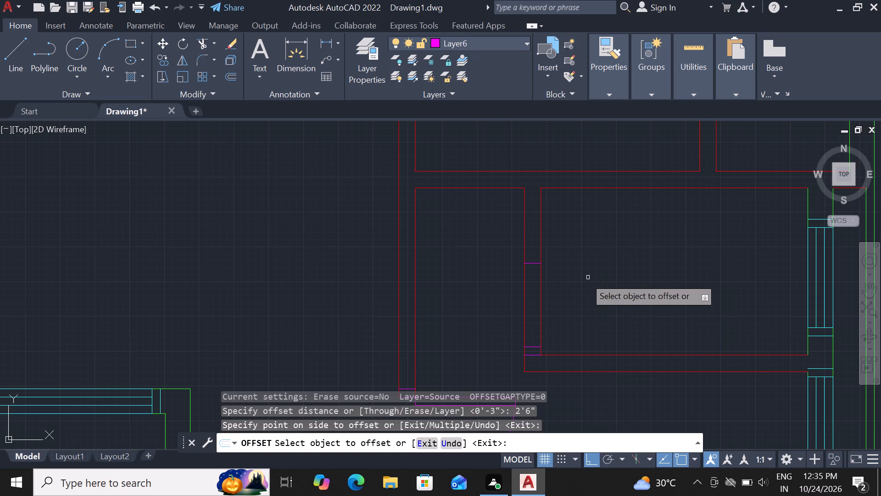
pyautogui.press('Escape')
# Offset the new northern line across the small room's west wall 3" to the south.
pyautogui.write('of 3"')
pyautogui.press('Return')
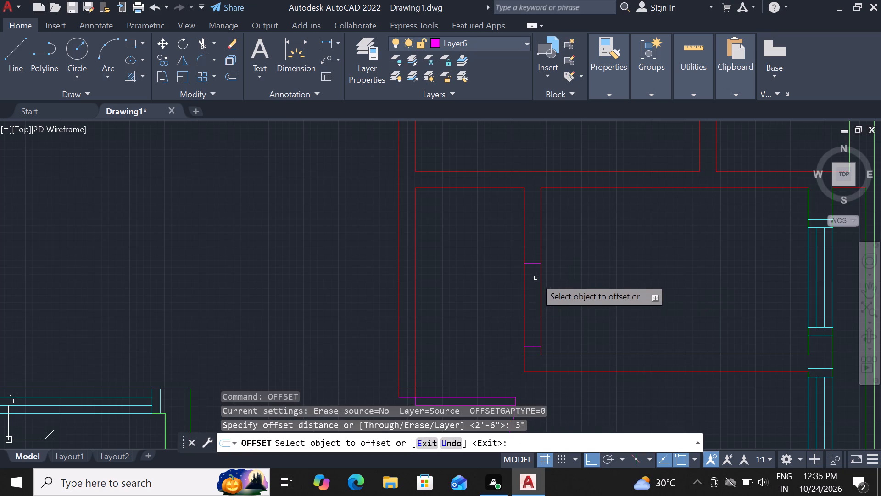
pyautogui.click(533, 264)
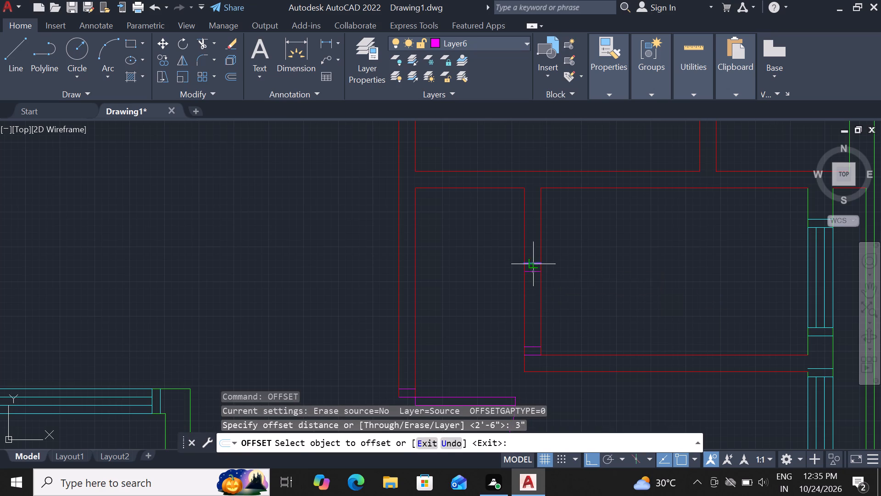
pyautogui.click(536, 231)
pyautogui.press('Escape')
# Trim both faces of the small room's west wall between the jamb lines to open the doorway.
pyautogui.write('tr')
pyautogui.press('space')
pyautogui.press('space')
pyautogui.click(568, 322)
pyautogui.click(496, 314)
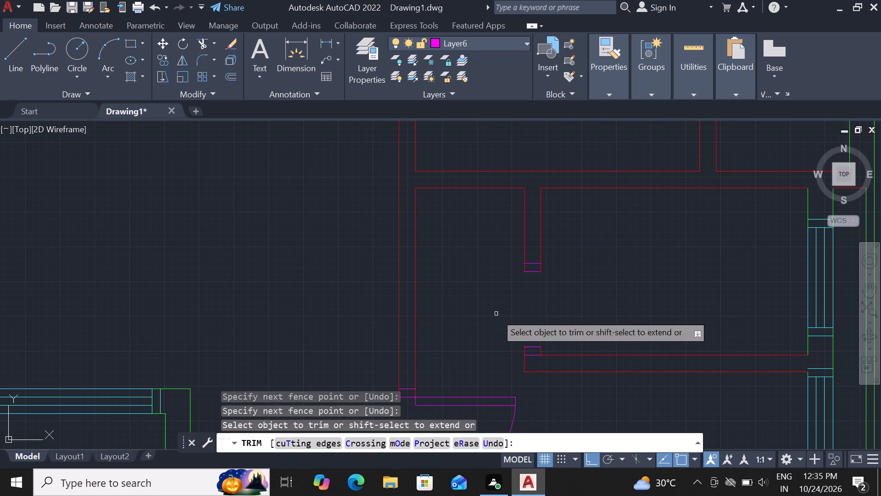
pyautogui.press('Escape')
# Draw a 2'6" by 3" door leaf rectangle going east from the east corner of the opening's south edge.
pyautogui.write('rec')
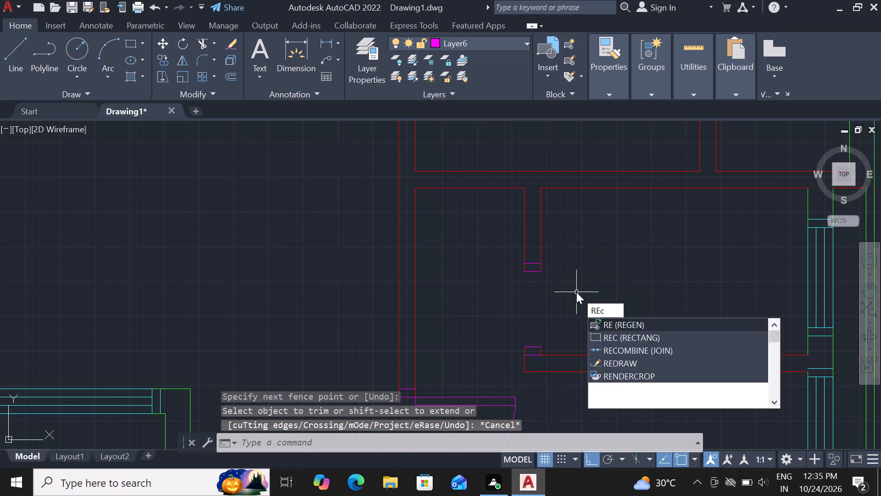
pyautogui.press('space')
pyautogui.click(541, 346)
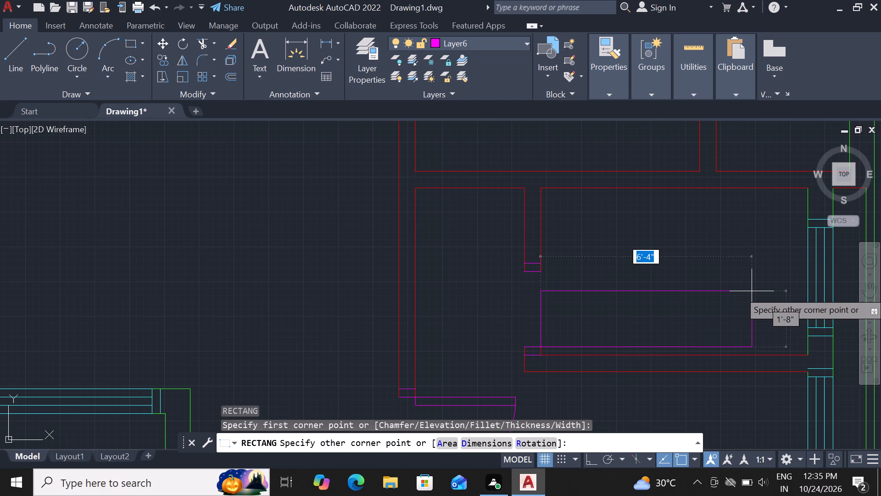
pyautogui.write('d')
pyautogui.press('space')
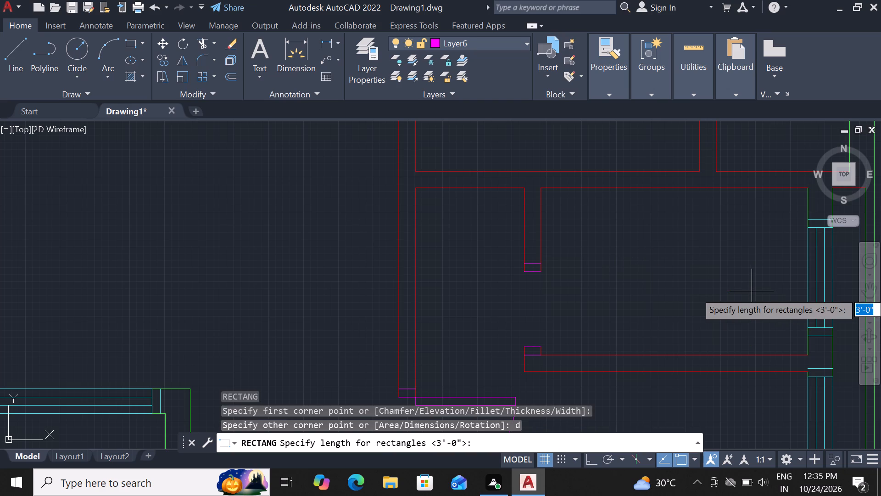
pyautogui.press('3')
pyautogui.press('BackSpace')
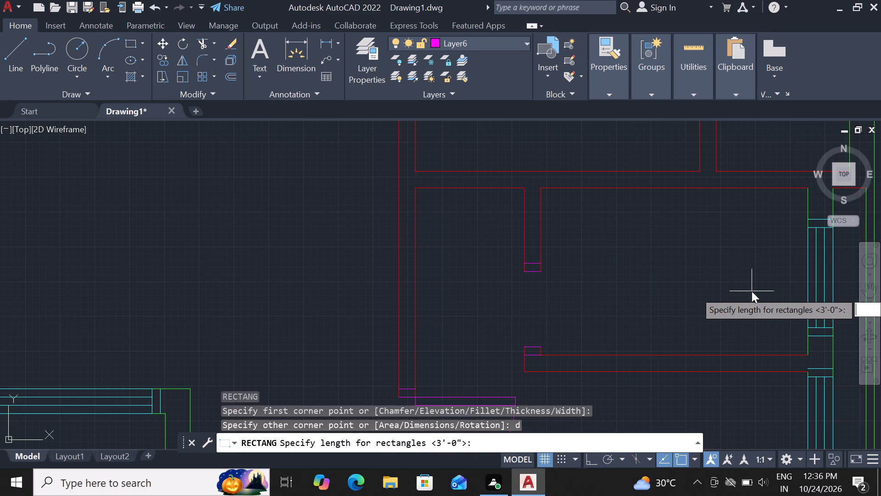
pyautogui.write("2'6")
pyautogui.hotkey('shift', '"')
pyautogui.press('Return')
pyautogui.press('3')
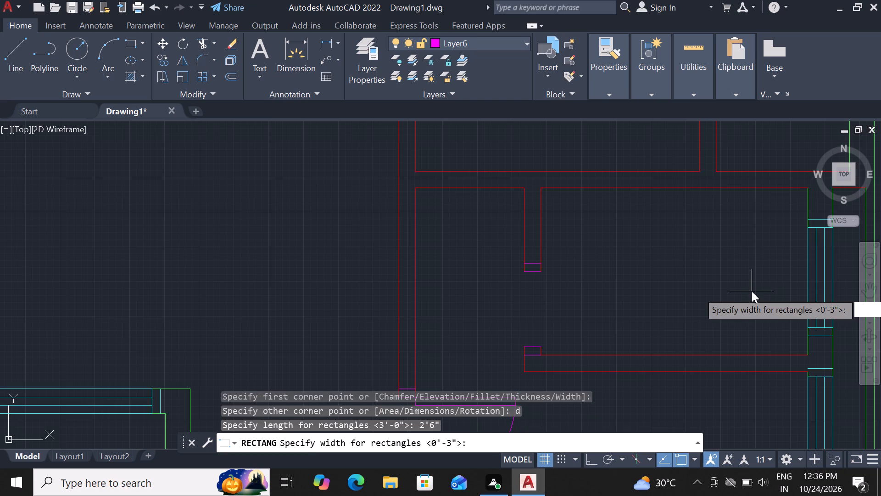
pyautogui.hotkey('shift', '"')
pyautogui.press('Return')
pyautogui.click(752, 291)
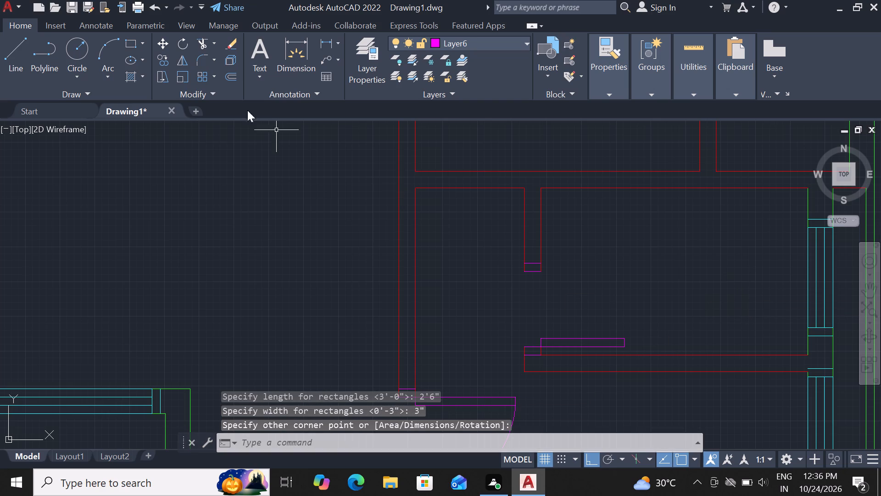
# Draw a three-point arc through both east corners of the door leaf to the east corner of the opening's north edge.
pyautogui.click(107, 67)
pyautogui.click(116, 95)
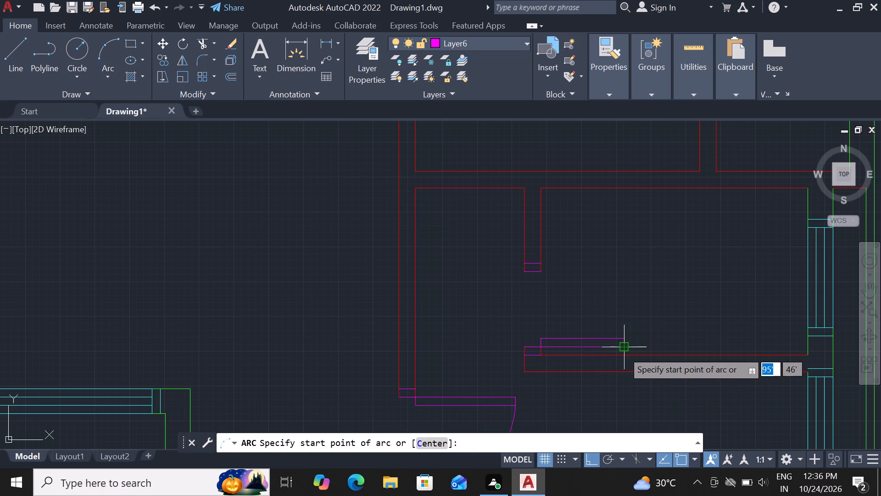
pyautogui.click(623, 351)
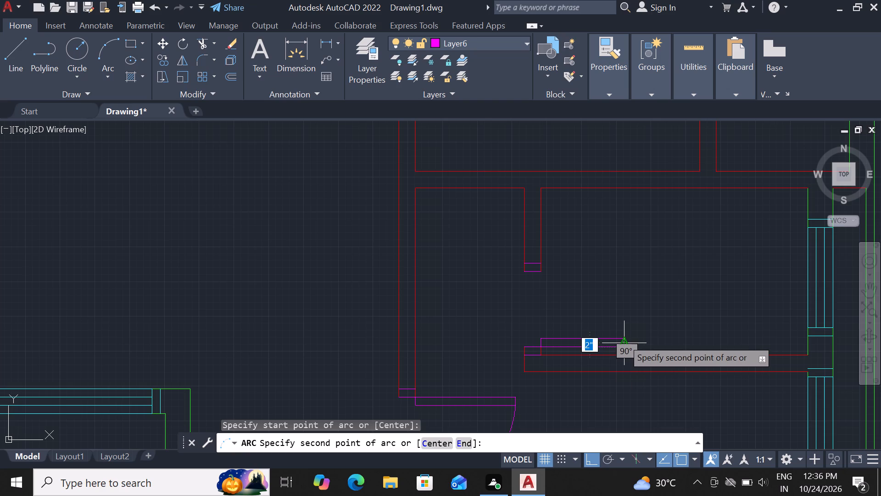
pyautogui.click(623, 339)
pyautogui.click(541, 270)
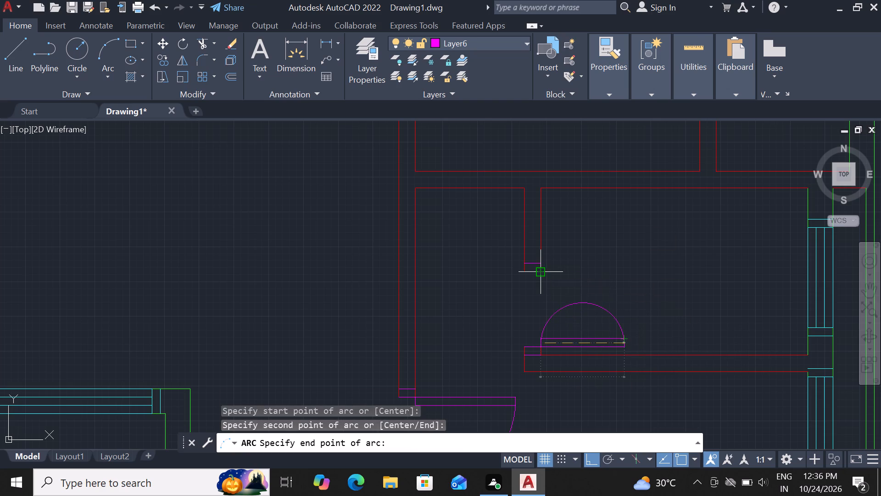
# Draw a short line across the south end of the wall between the central room and the narrow east room.
pyautogui.scroll(-4, 652, 281)
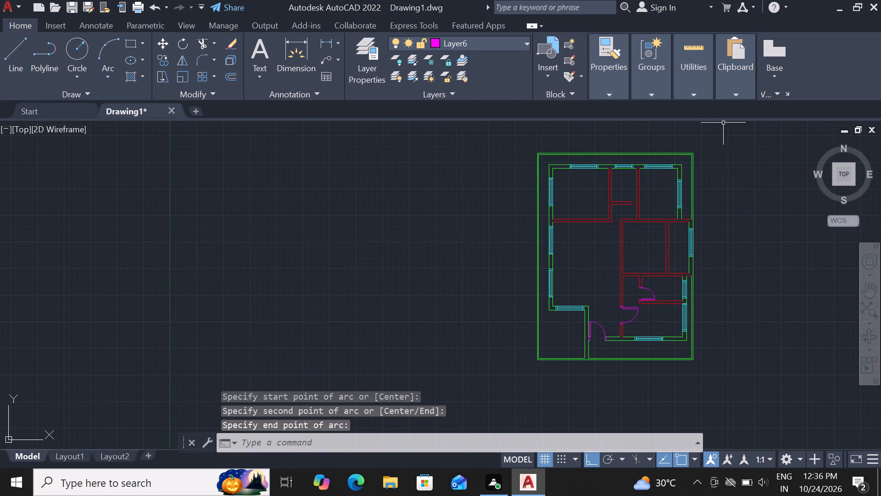
pyautogui.scroll(-1, 760, 44)
pyautogui.scroll(1, 660, 197)
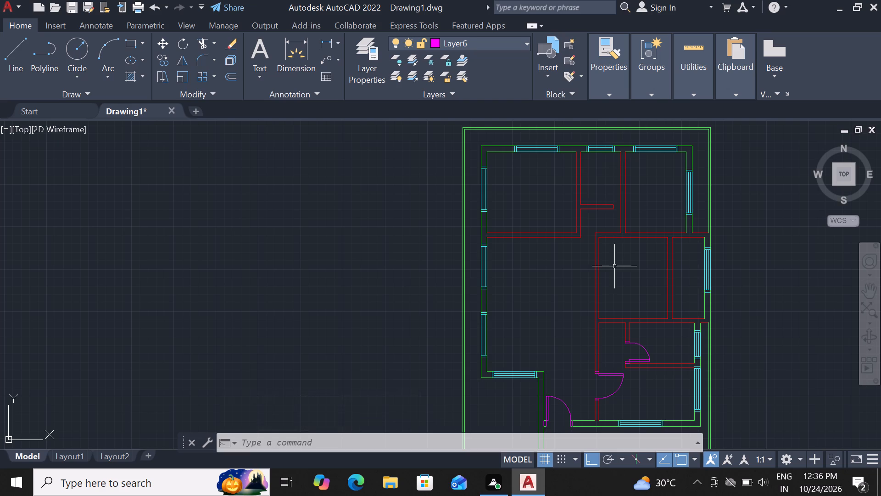
pyautogui.press('Escape')
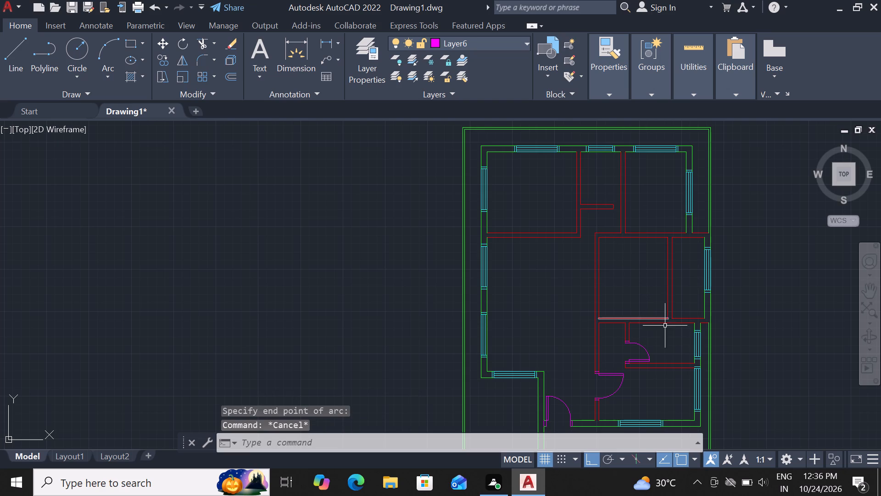
pyautogui.write('l')
pyautogui.press('space')
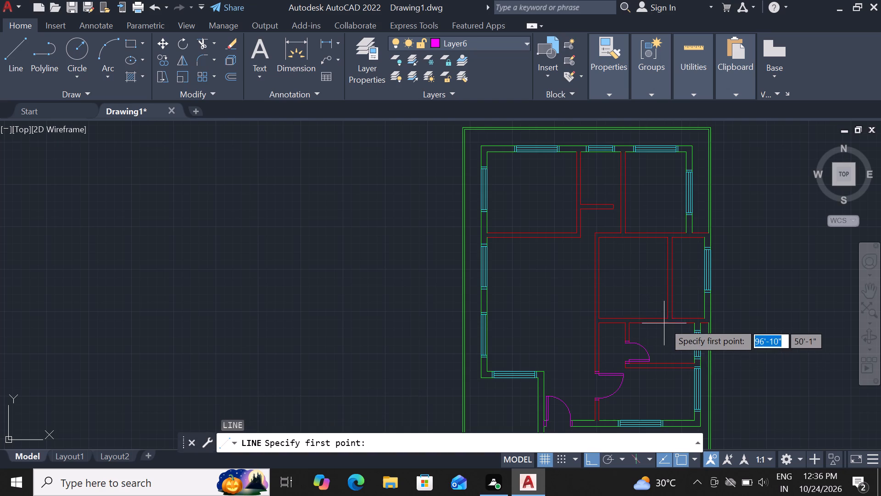
pyautogui.scroll(2, 666, 314)
pyautogui.click(675, 327)
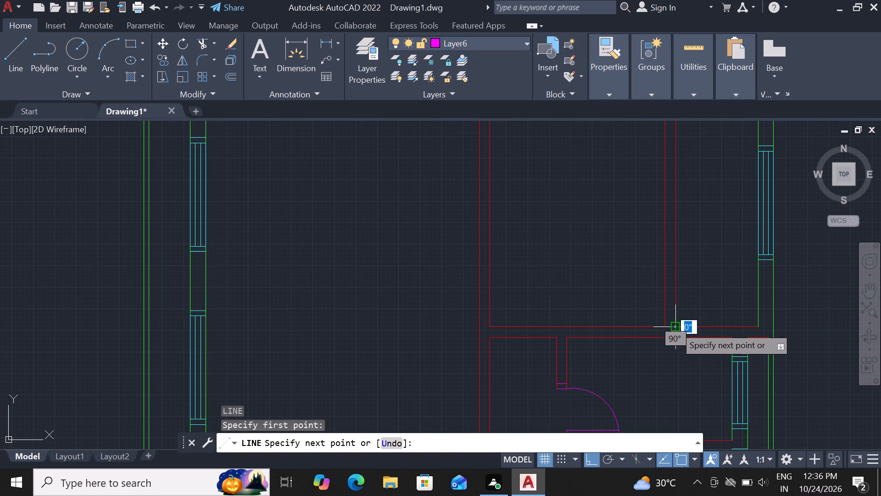
pyautogui.click(666, 327)
pyautogui.press('Escape')
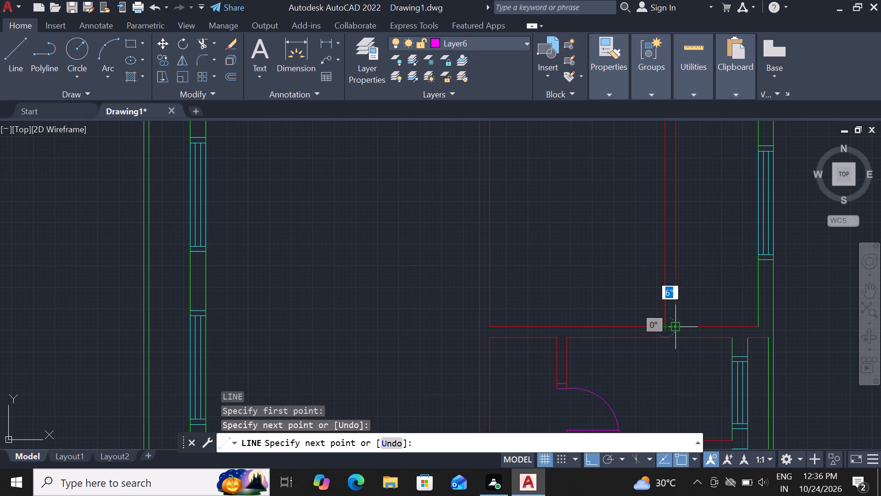
# Offset the short line at the south end of the narrow east room's west wall 3" to the north.
pyautogui.click(672, 327)
pyautogui.write('of 3')
pyautogui.hotkey('shift', '"')
pyautogui.press('Return')
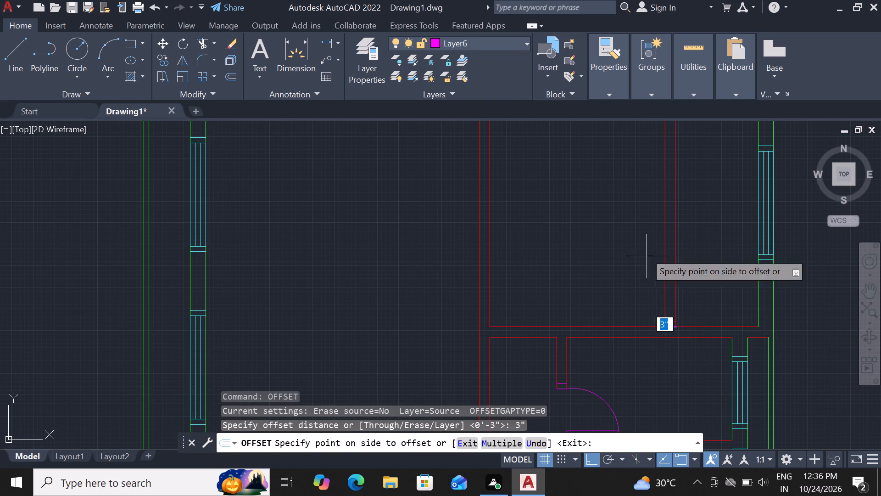
pyautogui.click(641, 214)
pyautogui.press('Escape')
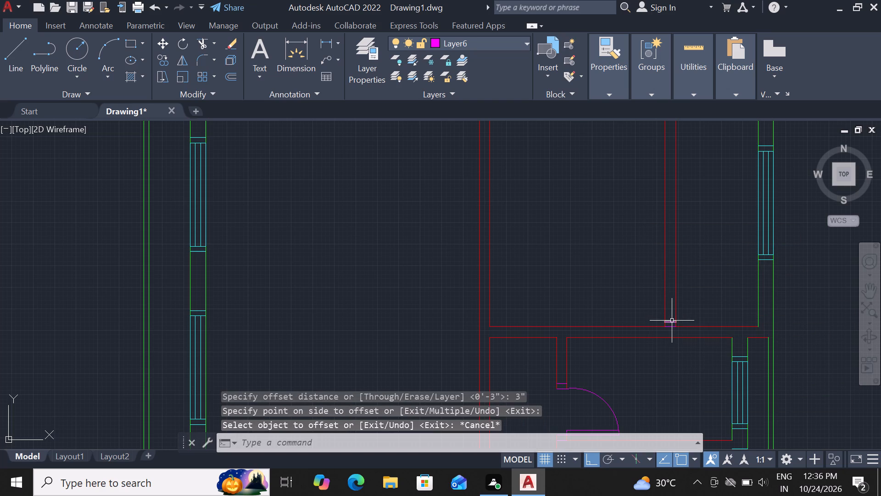
# Offset the upper short line across the narrow east room's west wall 3' to the north.
pyautogui.click(672, 321)
pyautogui.write("of 3'")
pyautogui.press('Return')
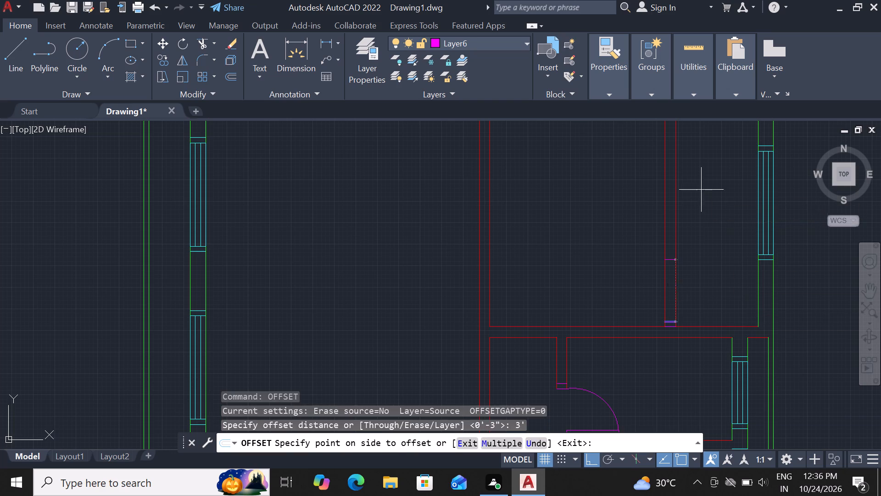
pyautogui.click(701, 190)
pyautogui.press('Escape')
# Offset the northernmost short line across the narrow east room's west wall another 3" to the north.
pyautogui.click(670, 261)
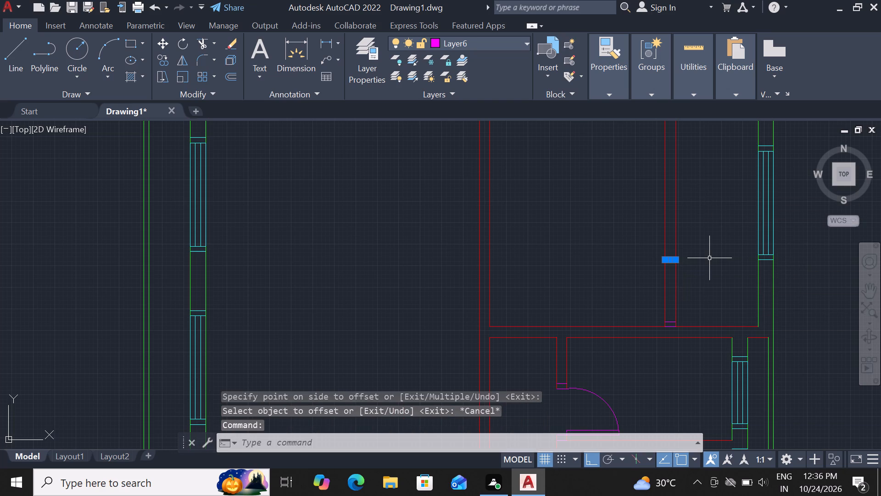
pyautogui.press('o')
pyautogui.write('f 3')
pyautogui.hotkey('shift', '"')
pyautogui.press('Return')
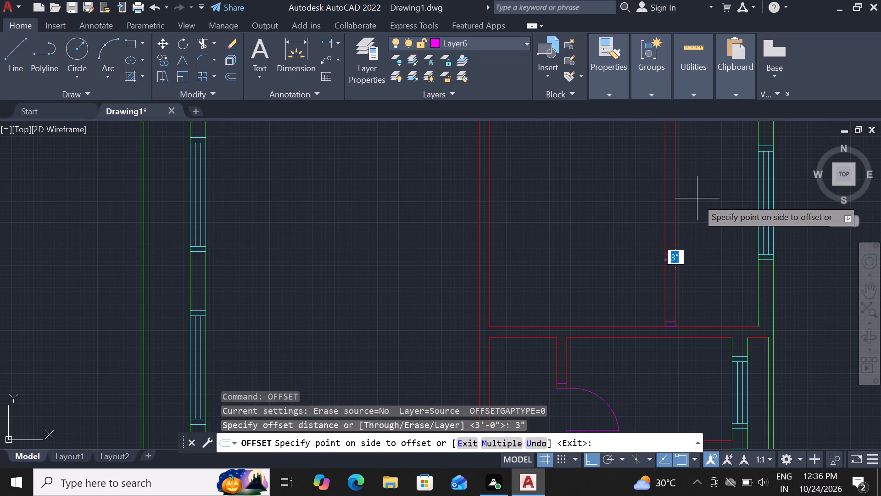
pyautogui.click(697, 198)
pyautogui.press('Escape')
# Trim both faces of the narrow east room's west wall between the jamb lines to open the 3' doorway.
pyautogui.press('t')
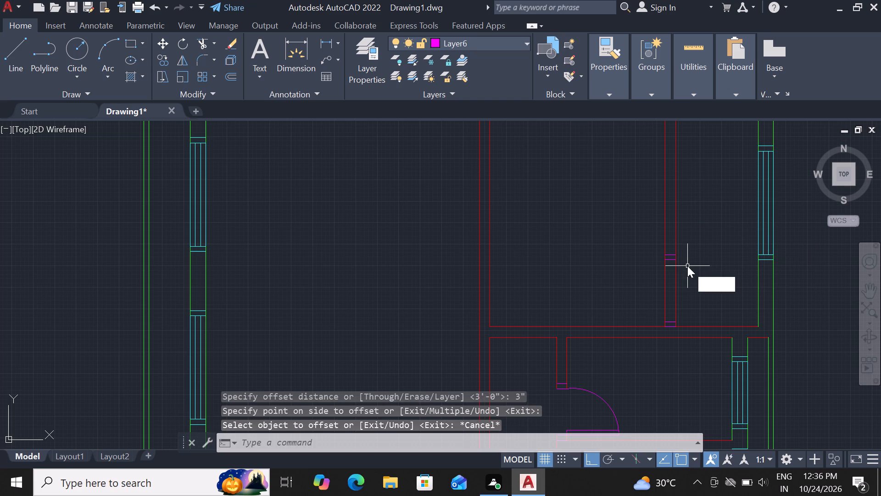
pyautogui.write('r')
pyautogui.press('space')
pyautogui.press('space')
pyautogui.click(689, 277)
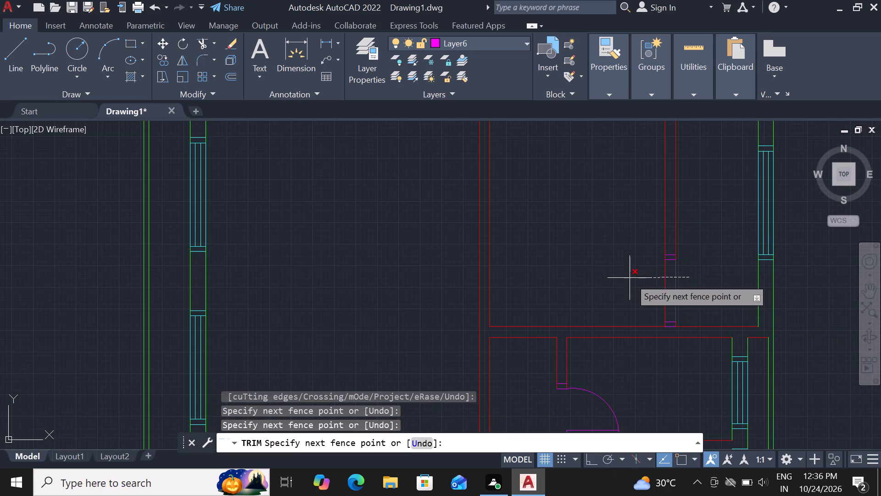
pyautogui.click(630, 278)
pyautogui.press('Escape')
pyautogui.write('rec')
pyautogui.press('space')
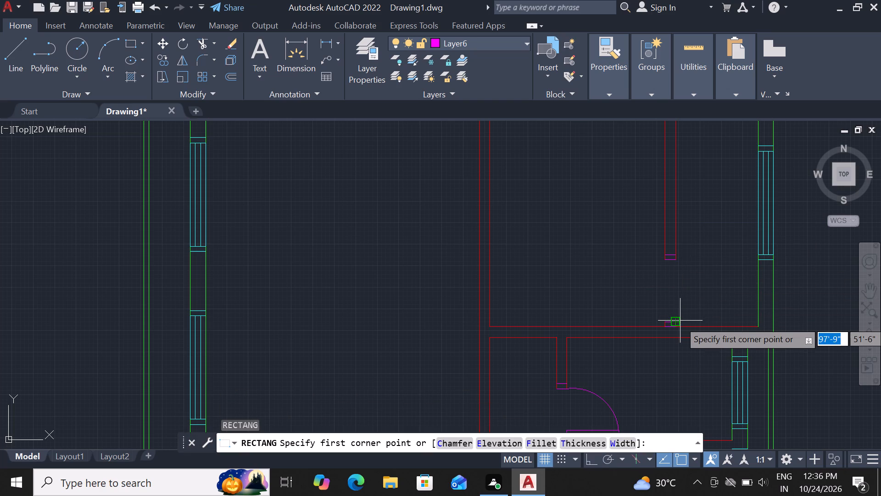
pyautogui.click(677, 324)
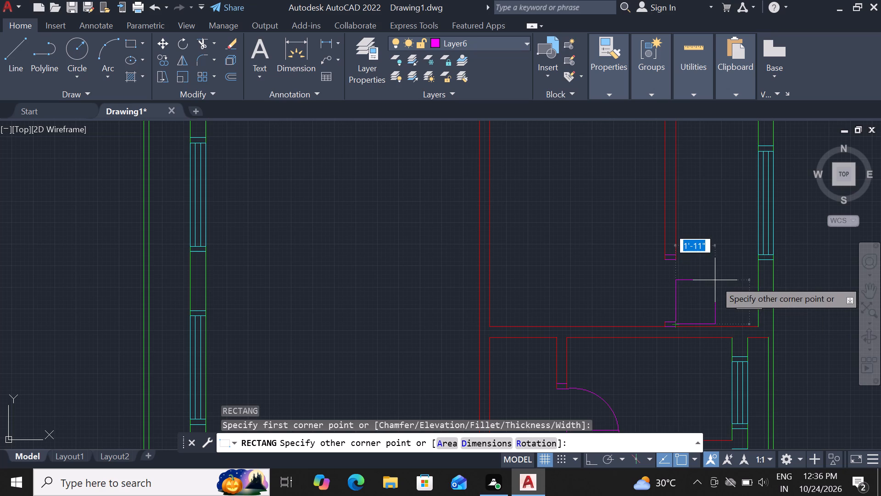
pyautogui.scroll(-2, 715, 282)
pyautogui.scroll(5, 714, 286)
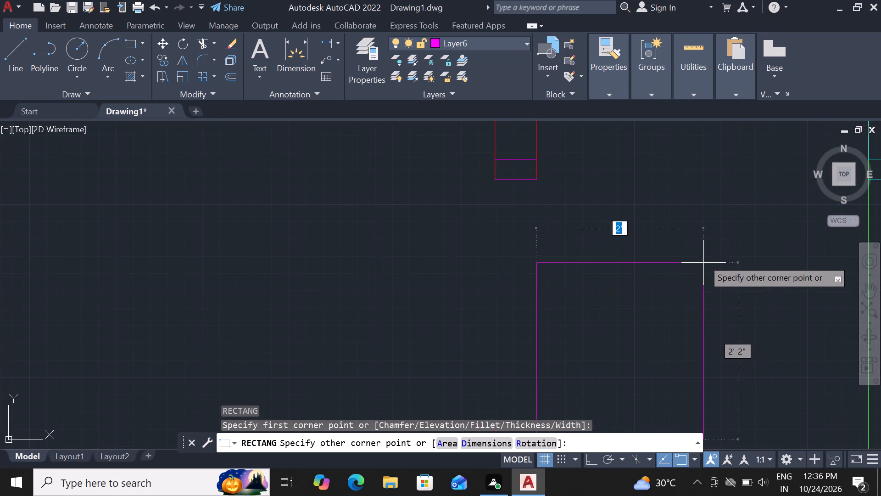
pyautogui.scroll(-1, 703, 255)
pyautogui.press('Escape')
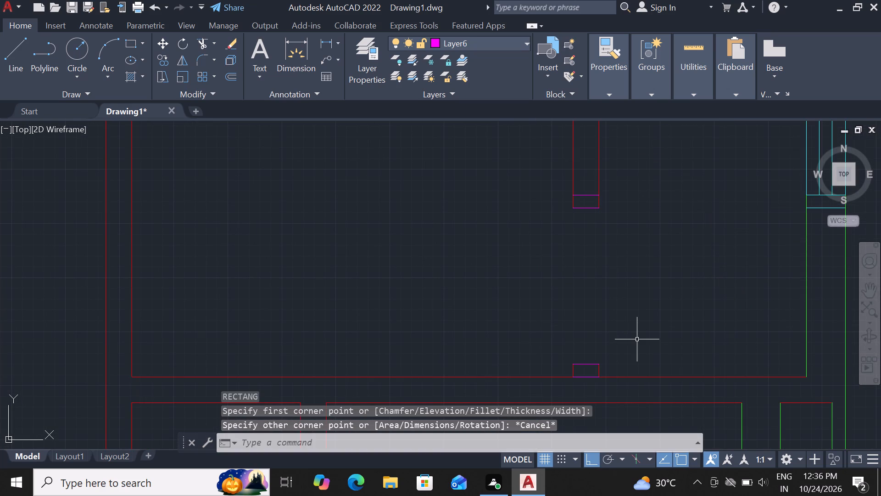
# Draw a 3' by 3" rectangular door leaf extending east from the south jamb's northeast corner in the narrow east room's doorway.
pyautogui.write('rec')
pyautogui.press('space')
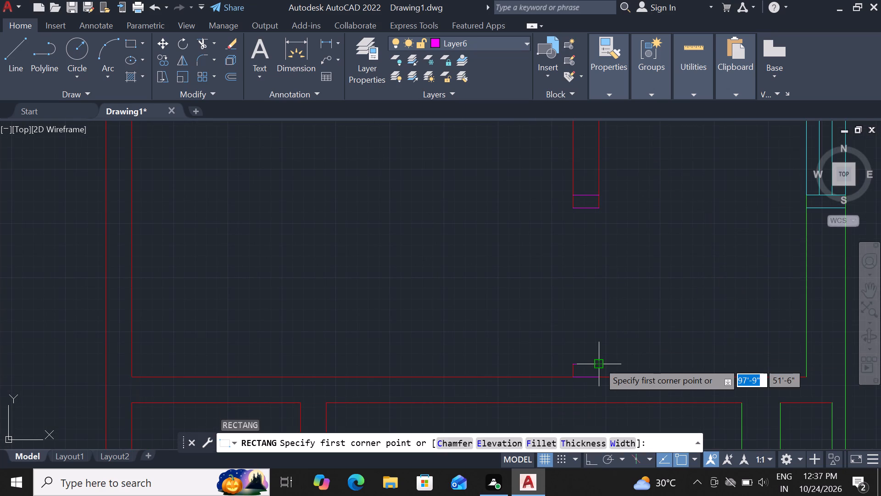
pyautogui.click(598, 362)
pyautogui.write('d')
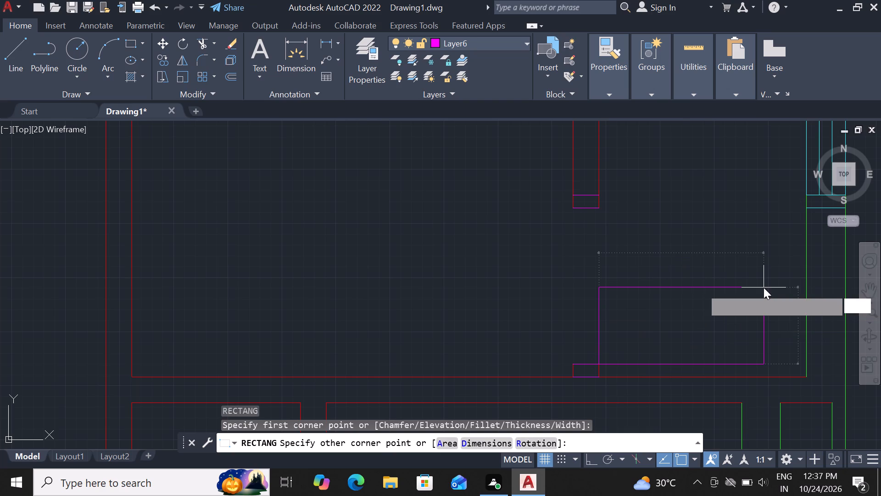
pyautogui.press('space')
pyautogui.write("3'")
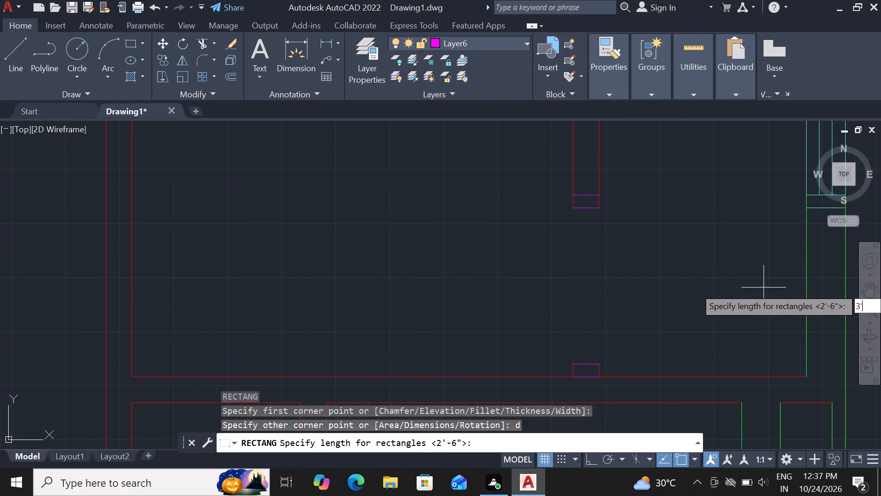
pyautogui.press('Return')
pyautogui.press('3')
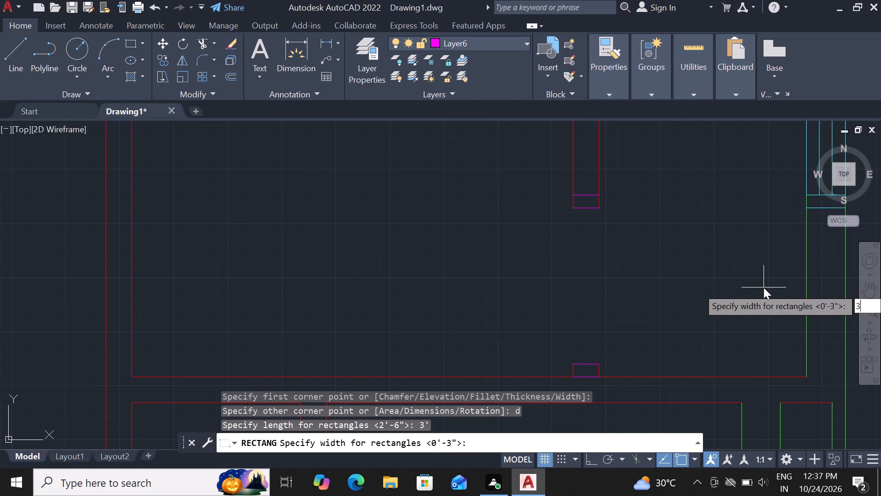
pyautogui.hotkey('shift', '"')
pyautogui.press('Return')
pyautogui.click(764, 287)
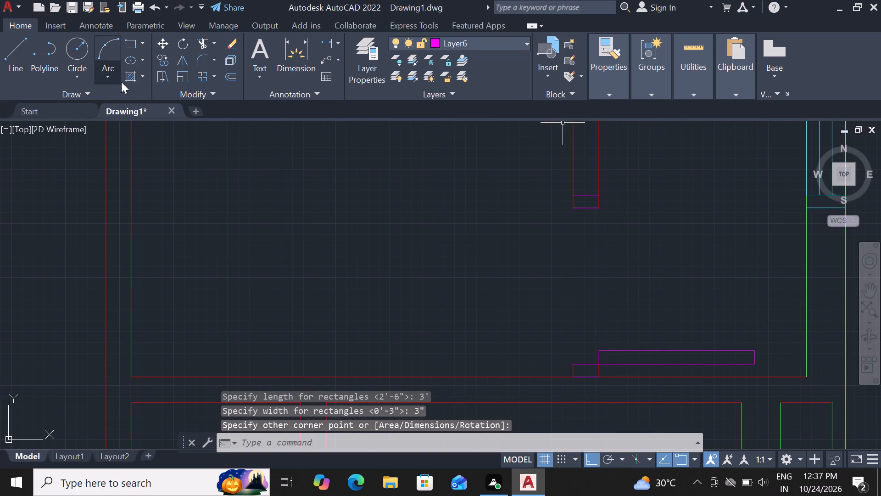
# Draw the three-point swing arc from the doorway's north jamb to the outer end of the new 3' leaf.
pyautogui.click(108, 84)
pyautogui.click(142, 100)
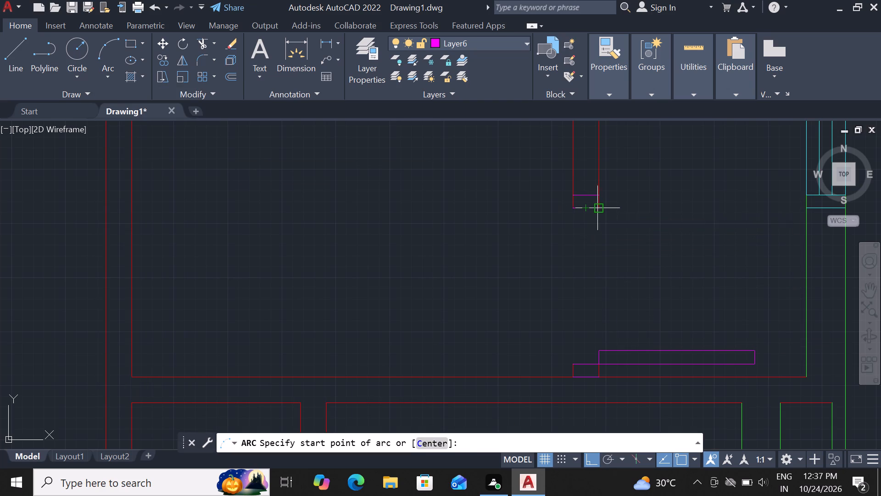
pyautogui.click(598, 209)
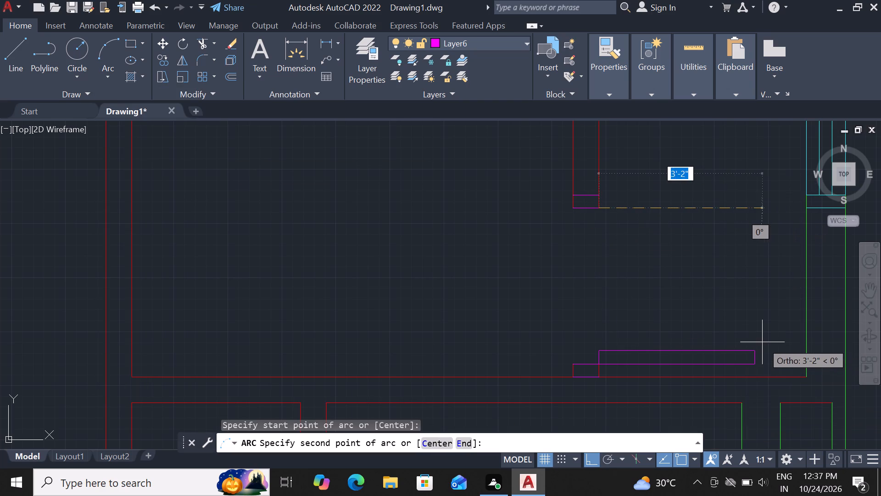
pyautogui.click(756, 353)
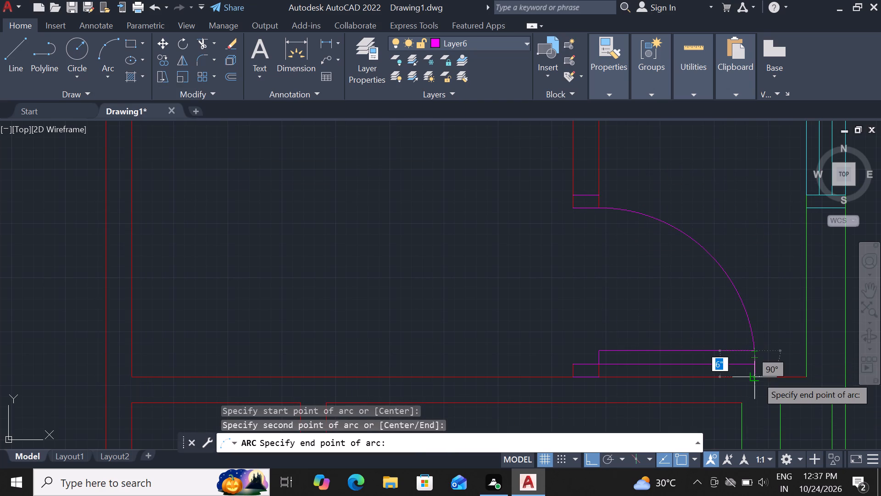
pyautogui.click(754, 367)
# Draw a short line straight across the middle east room's west wall, about midway along the wall.
pyautogui.scroll(-5, 749, 348)
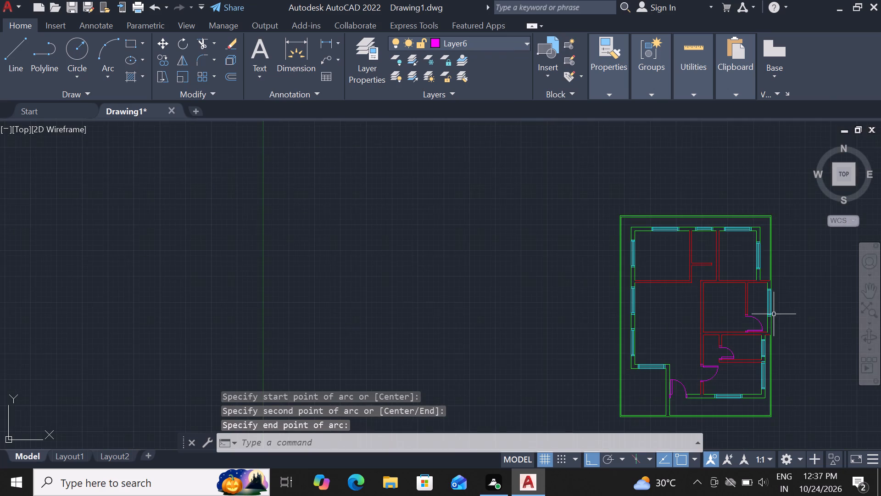
pyautogui.scroll(2, 691, 344)
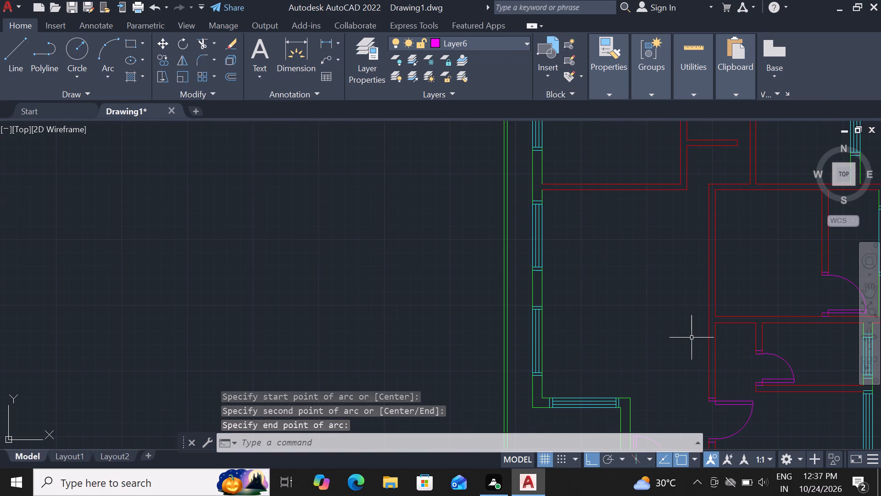
pyautogui.scroll(1, 647, 290)
pyautogui.scroll(-1, 648, 300)
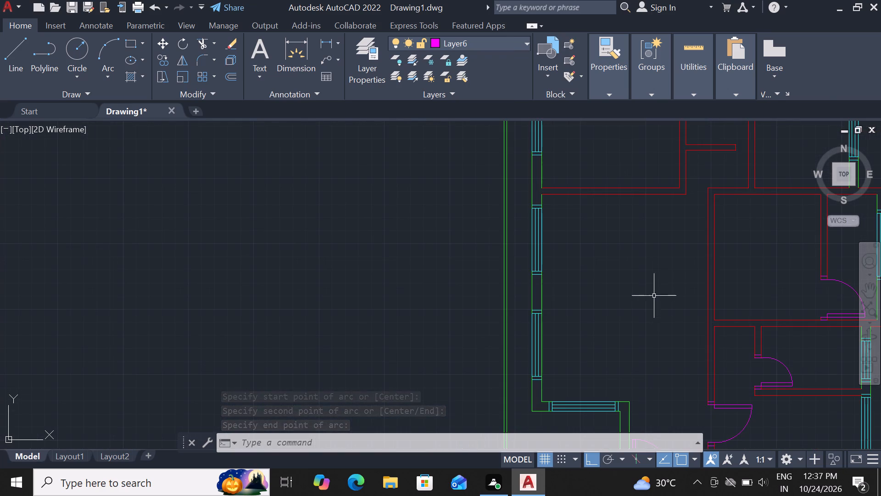
pyautogui.write('l')
pyautogui.press('space')
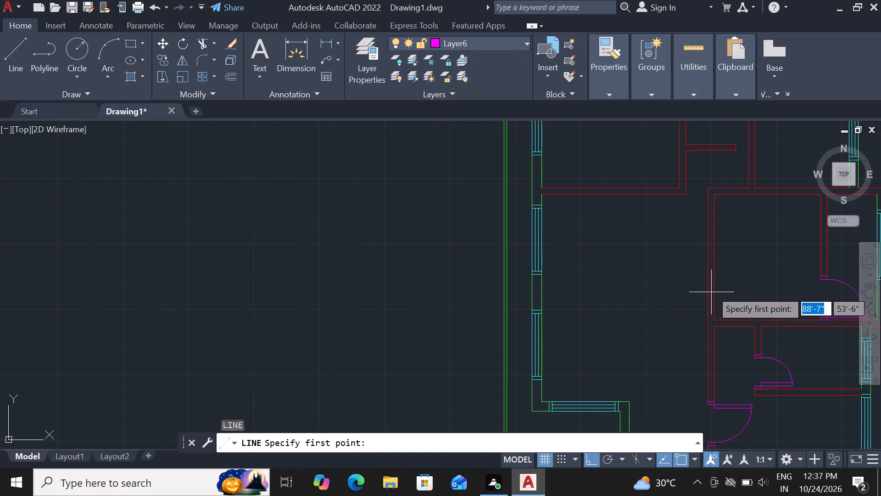
pyautogui.click(711, 259)
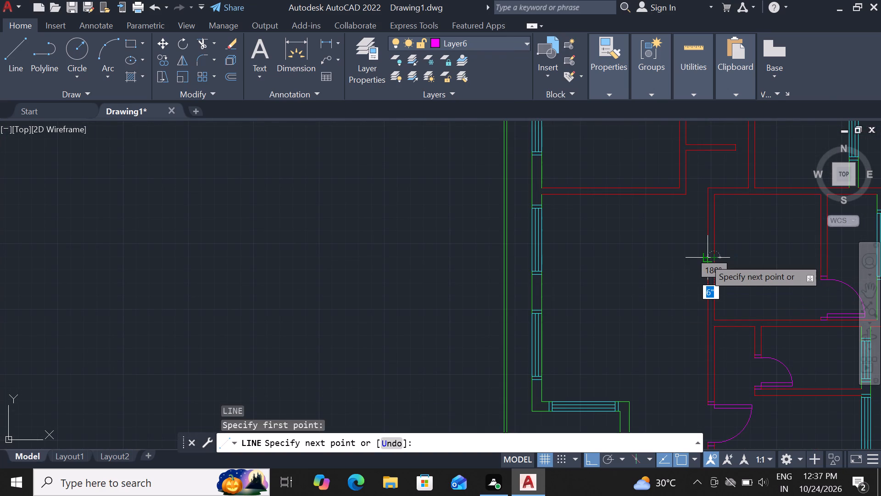
pyautogui.scroll(3, 704, 258)
pyautogui.click(704, 258)
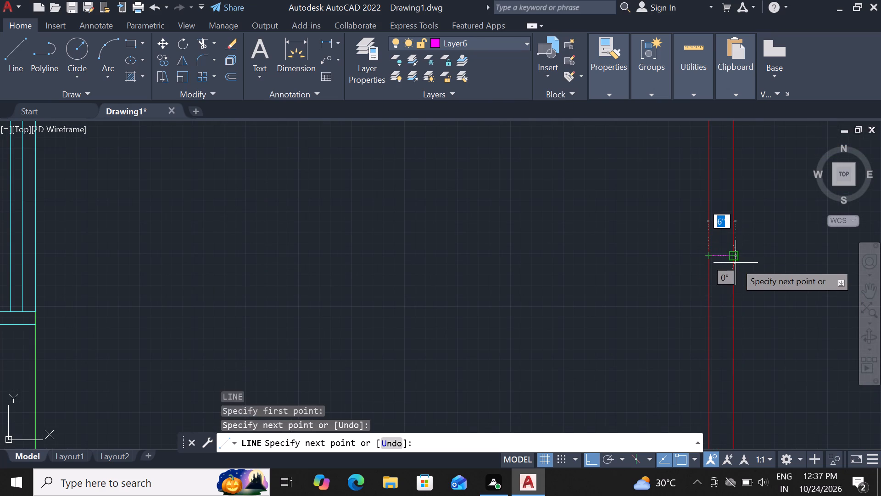
pyautogui.press('space')
# Offset the short line across the middle east room's west wall 2' to the south and 2' to the north.
pyautogui.click(720, 256)
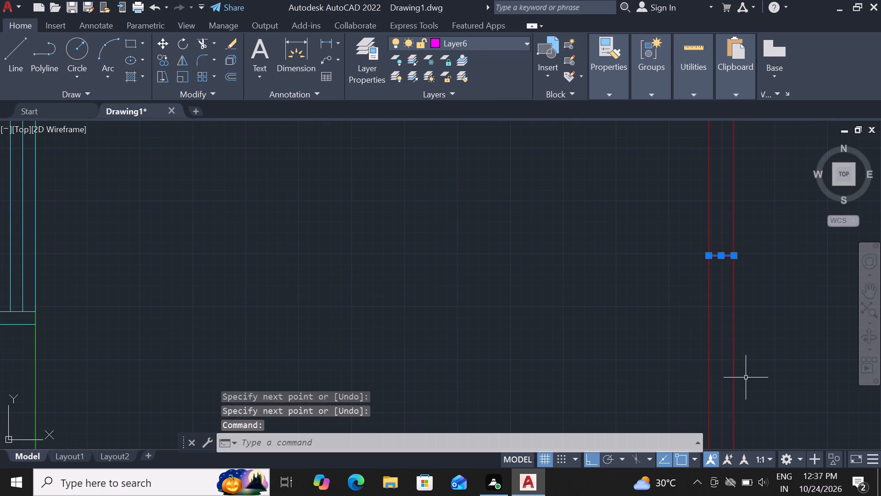
pyautogui.write("of 2'")
pyautogui.press('Return')
pyautogui.click(743, 389)
pyautogui.scroll(-2, 750, 335)
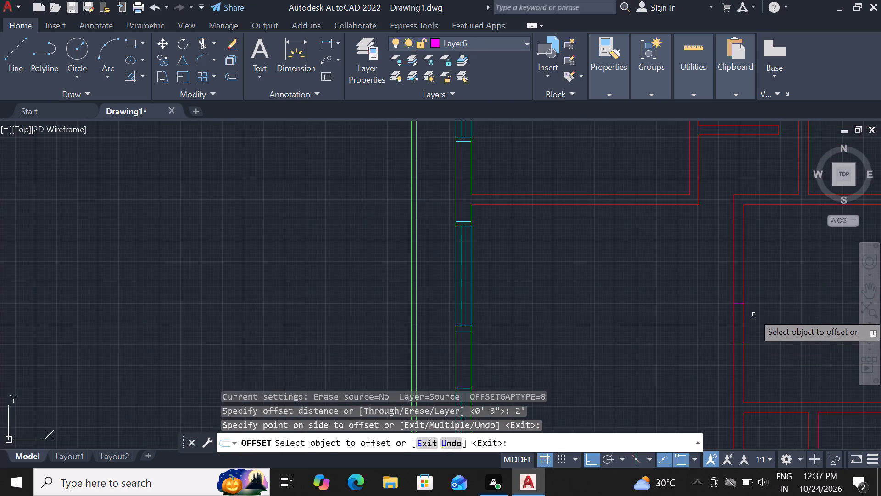
pyautogui.click(735, 304)
pyautogui.click(733, 267)
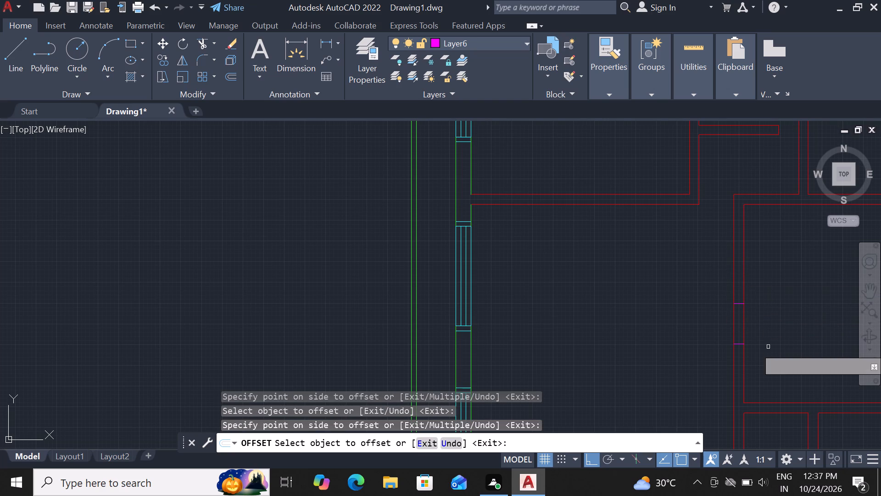
pyautogui.click(738, 303)
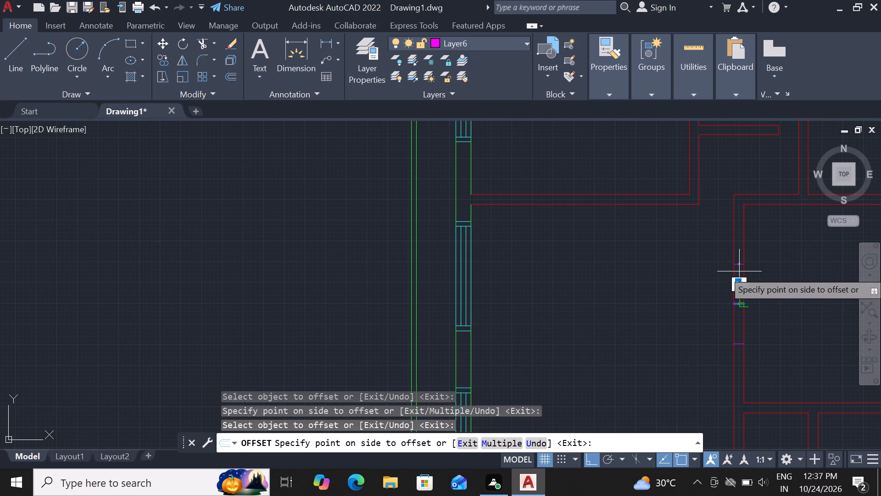
pyautogui.click(739, 270)
pyautogui.press('Escape')
# Trim both faces of the middle east room's west wall between the outer offset lines and remove the middle line to leave an opening.
pyautogui.write('tr')
pyautogui.press('space')
pyautogui.press('space')
pyautogui.click(759, 325)
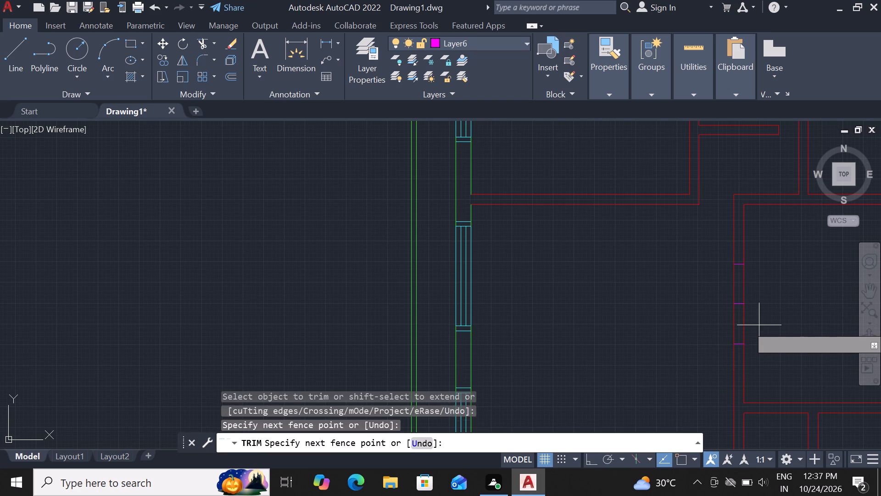
pyautogui.click(697, 324)
pyautogui.click(725, 292)
pyautogui.click(782, 286)
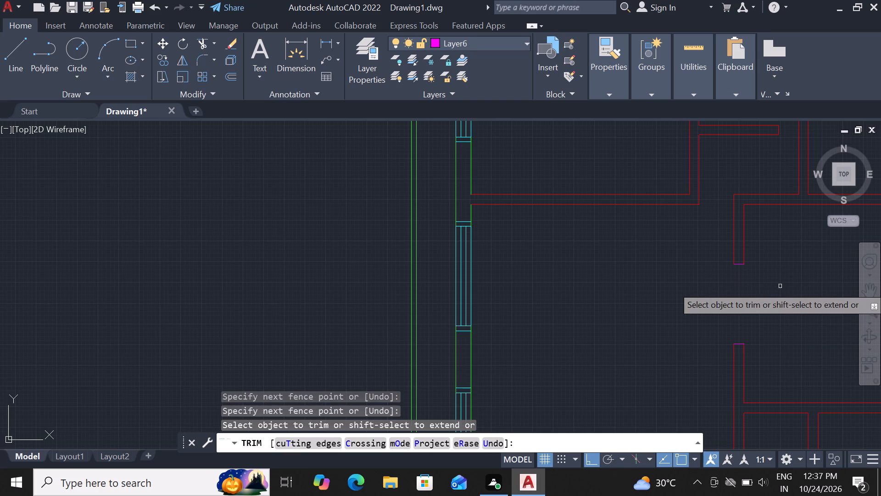
pyautogui.click(738, 303)
pyautogui.scroll(-3, 775, 306)
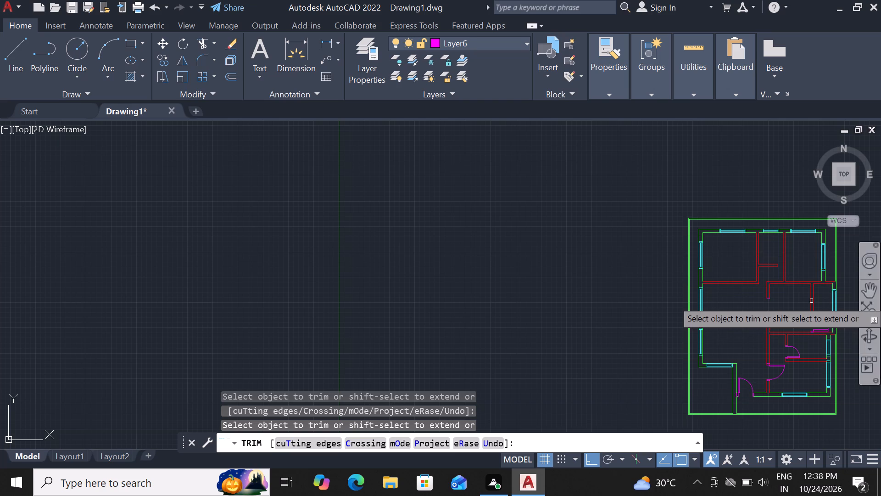
pyautogui.scroll(2, 809, 297)
pyautogui.scroll(2, 660, 267)
pyautogui.press('Escape')
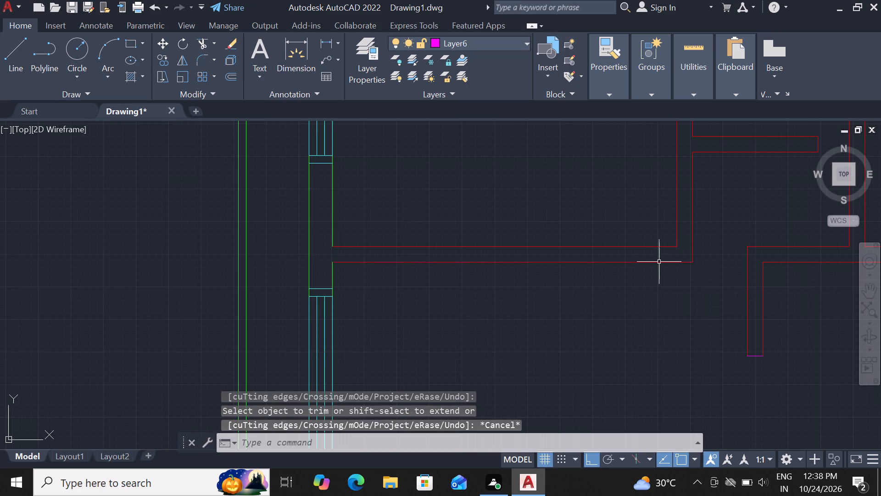
# Draw a short line across the east end of the northwest room's south wall, in line with its east wall's inner face.
pyautogui.write('l')
pyautogui.press('space')
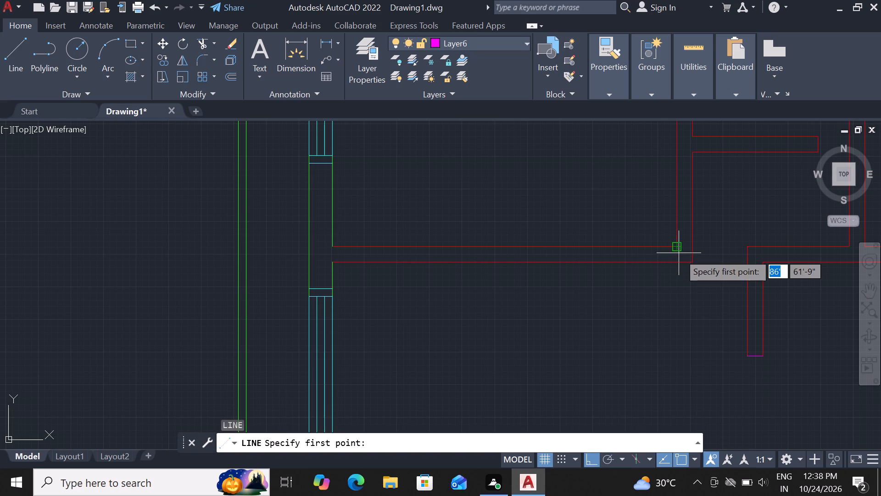
pyautogui.click(677, 243)
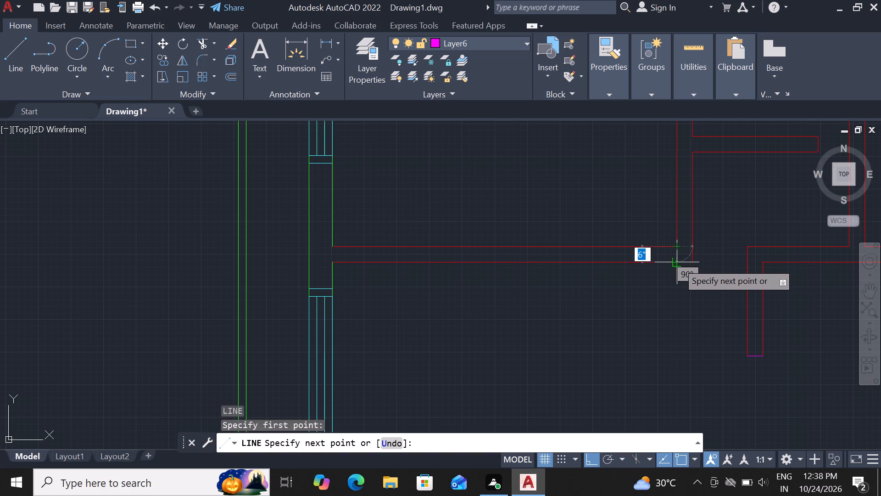
pyautogui.click(677, 265)
pyautogui.press('Escape')
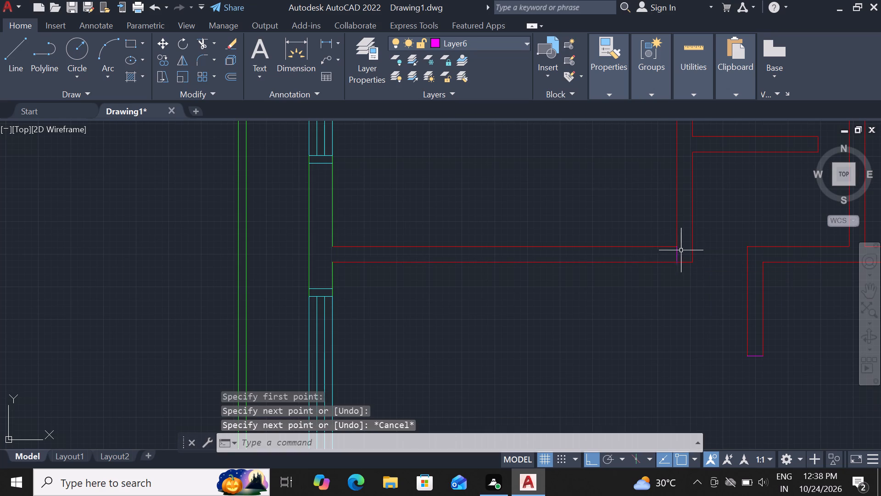
# Offset the short line at the east end of the northwest room's south wall 3" to the west.
pyautogui.click(677, 254)
pyautogui.write('of')
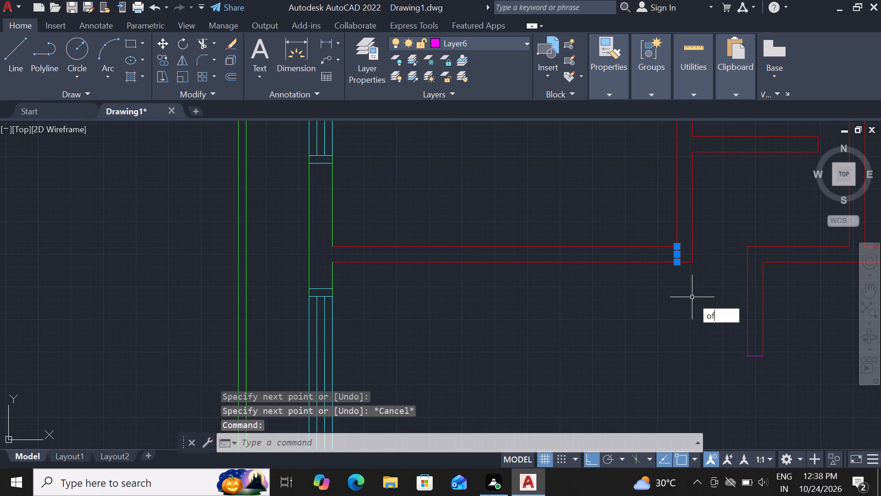
pyautogui.press('space')
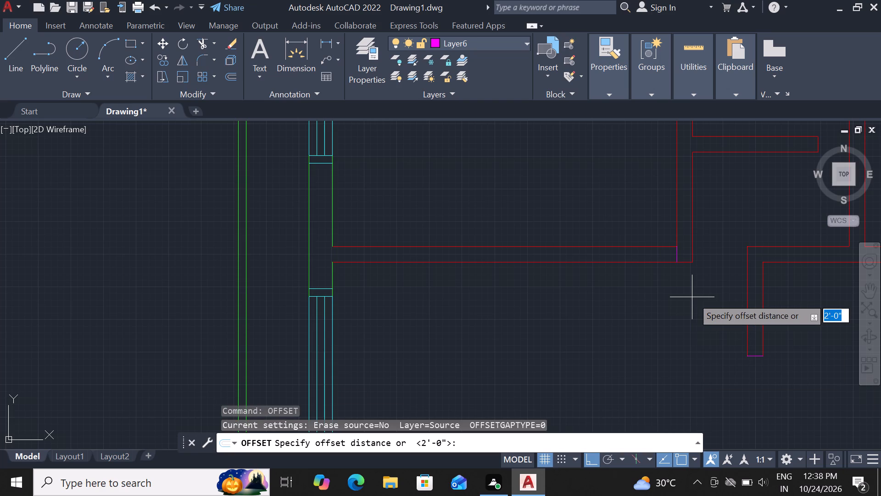
pyautogui.press('3')
pyautogui.hotkey('shift', '"')
pyautogui.press('Return')
pyautogui.click(642, 306)
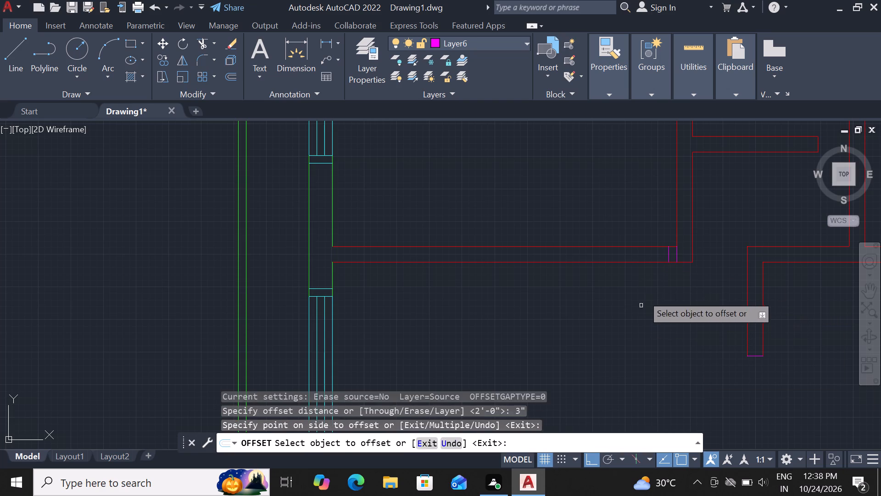
pyautogui.press('Escape')
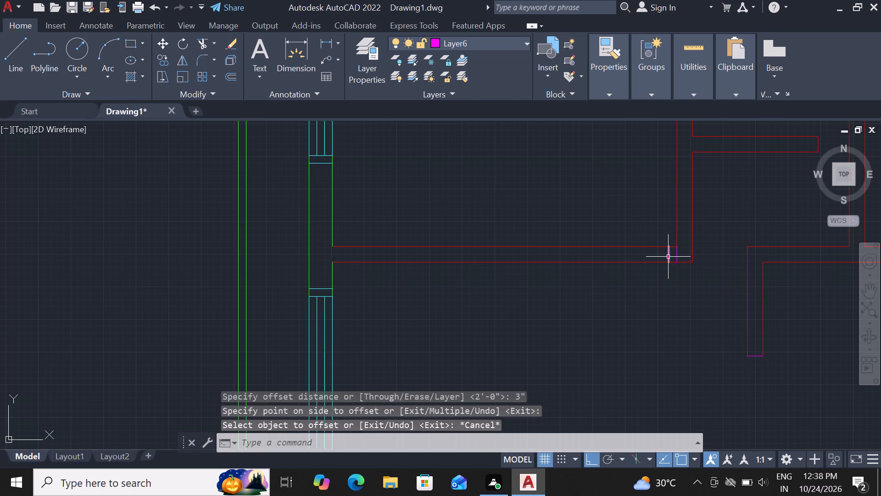
# Offset the new jamb line across the northwest room's south wall 3' to the west.
pyautogui.click(668, 257)
pyautogui.write("of 3'")
pyautogui.press('Return')
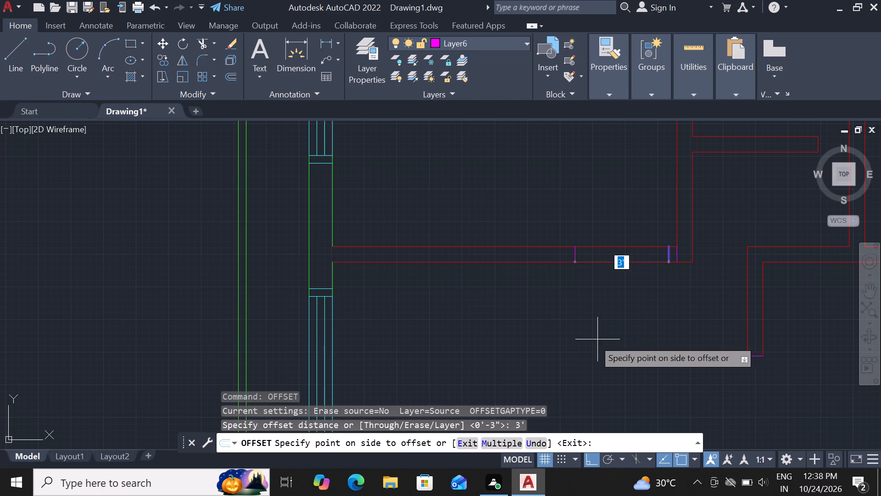
pyautogui.click(591, 339)
pyautogui.press('Escape')
# Offset the westernmost short line across the northwest room's south wall another 3" to the west.
pyautogui.write('of 3"')
pyautogui.press('Return')
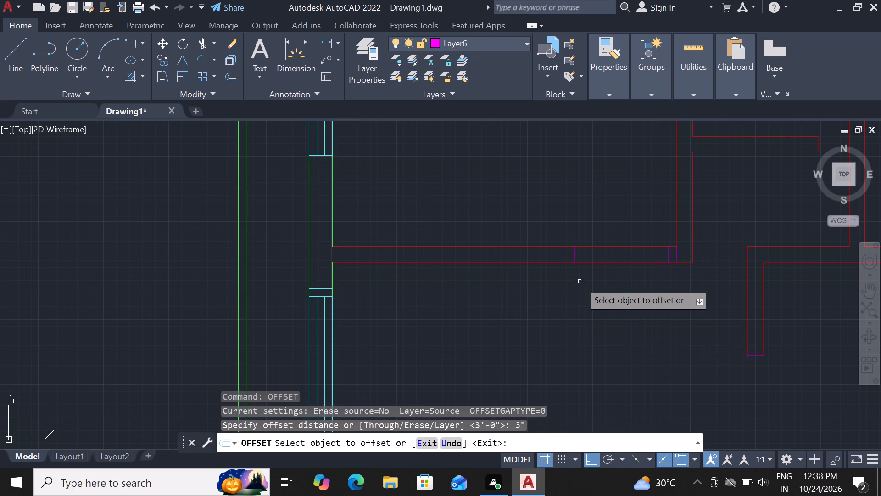
pyautogui.click(574, 256)
pyautogui.click(531, 266)
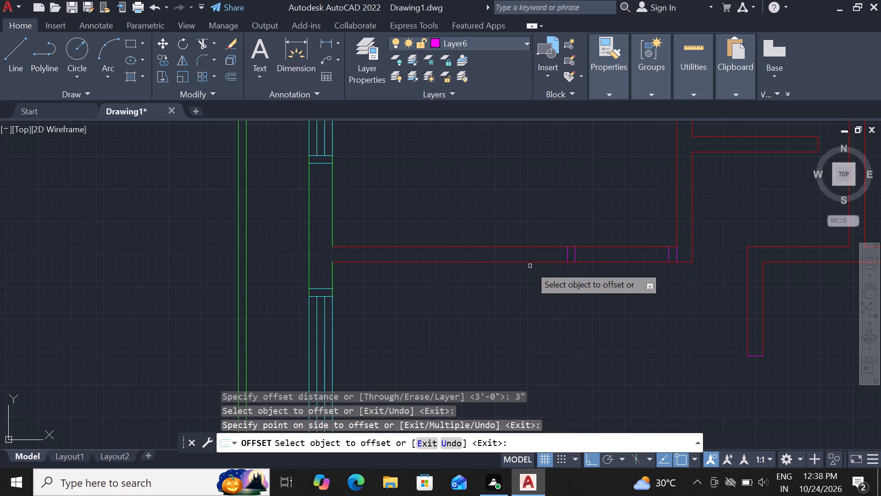
pyautogui.press('Escape')
# Trim both faces of the northwest room's south wall between the jamb lines to open the 3' doorway.
pyautogui.write('tr')
pyautogui.press('space')
pyautogui.press('space')
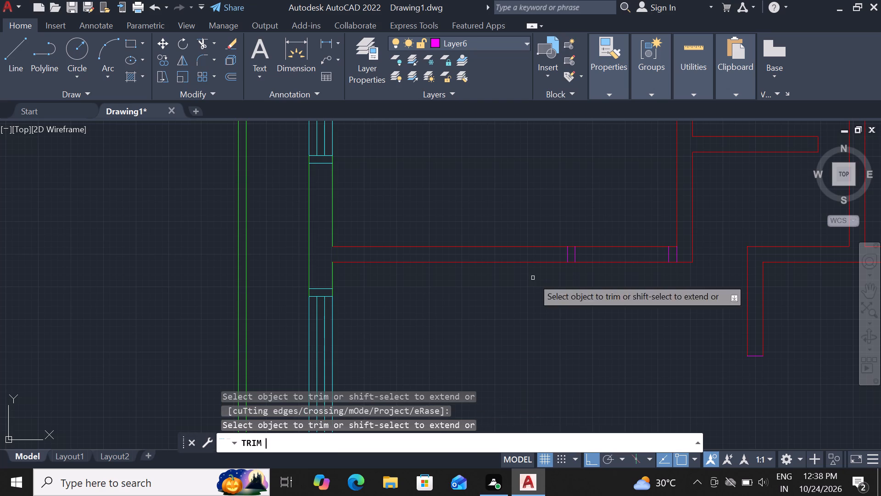
pyautogui.click(607, 230)
pyautogui.click(610, 301)
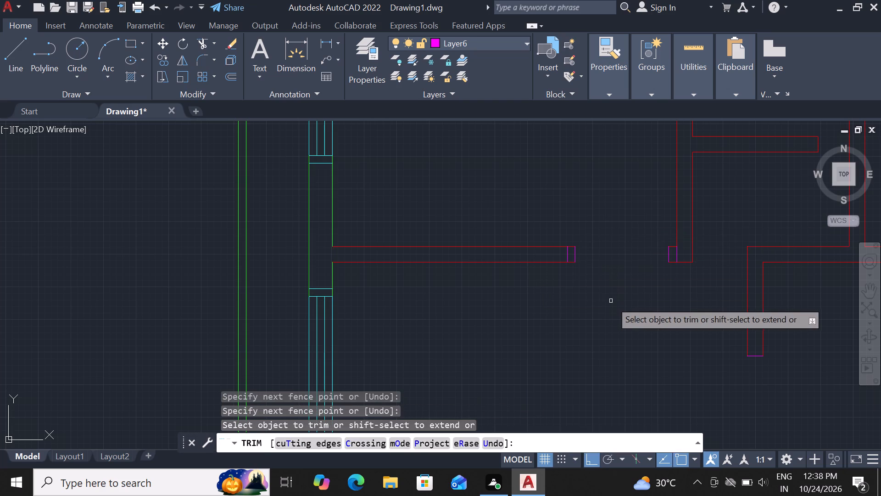
pyautogui.press('Escape')
# Draw a 3" by 3' door leaf rectangle running north from the east jamb of the northwest room's south doorway.
pyautogui.write('rec')
pyautogui.press('space')
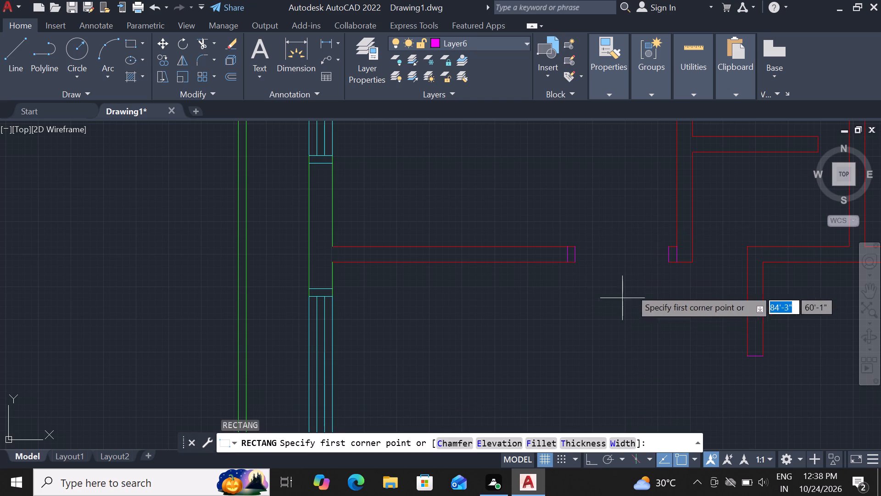
pyautogui.click(666, 249)
pyautogui.write('d 3')
pyautogui.hotkey('shift', '"')
pyautogui.press('Return')
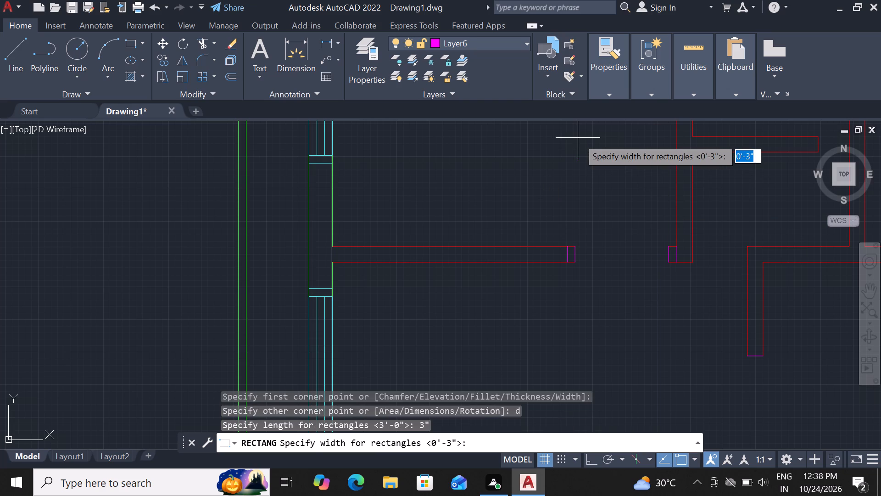
pyautogui.write("3'")
pyautogui.press('Return')
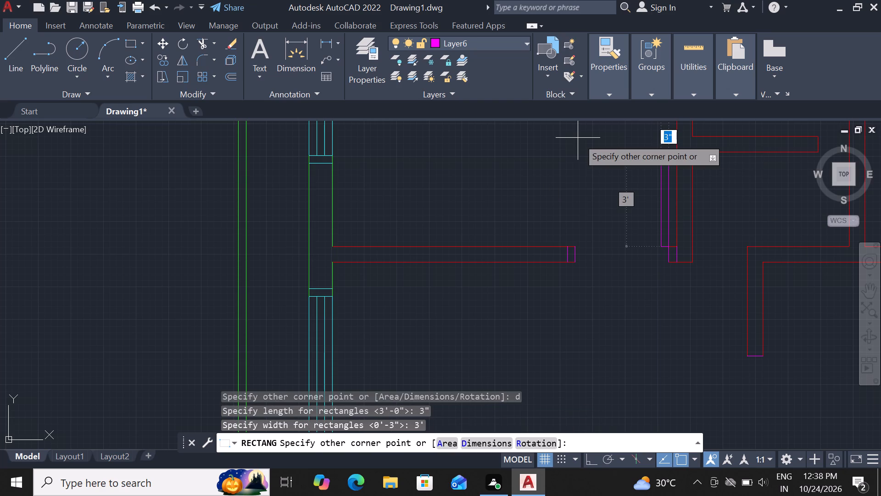
pyautogui.click(578, 138)
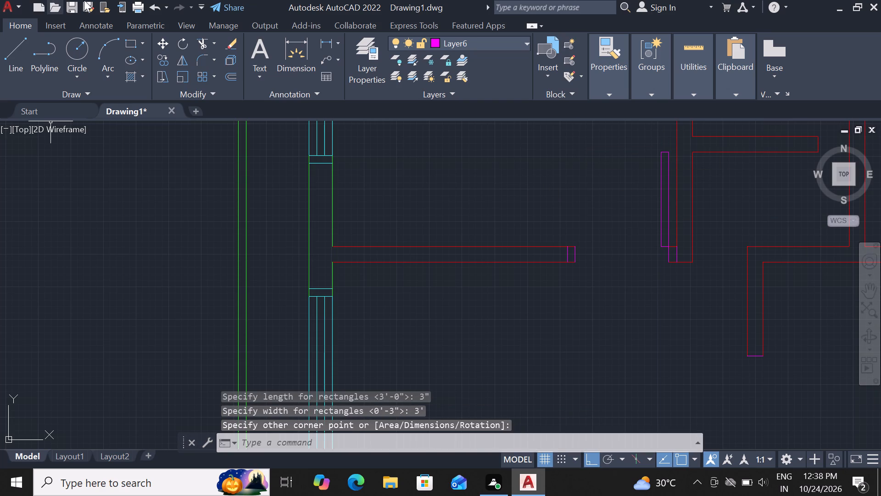
# Draw the door's swing arc from the leaf's north end to the west jamb of the northwest room's doorway.
pyautogui.click(99, 73)
pyautogui.click(103, 89)
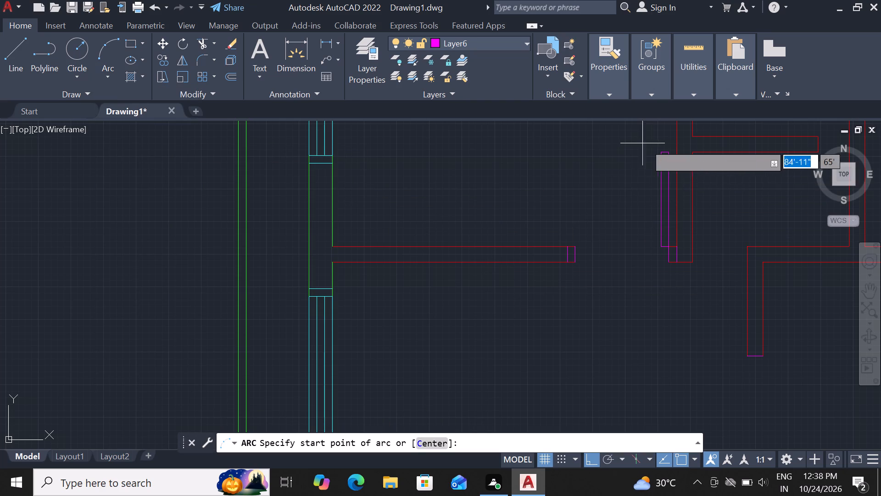
pyautogui.scroll(1, 653, 144)
pyautogui.click(680, 162)
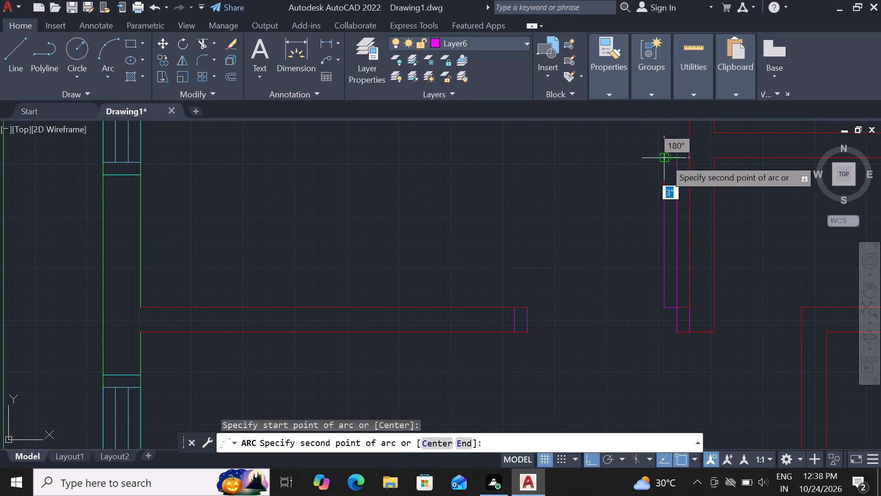
pyautogui.click(665, 159)
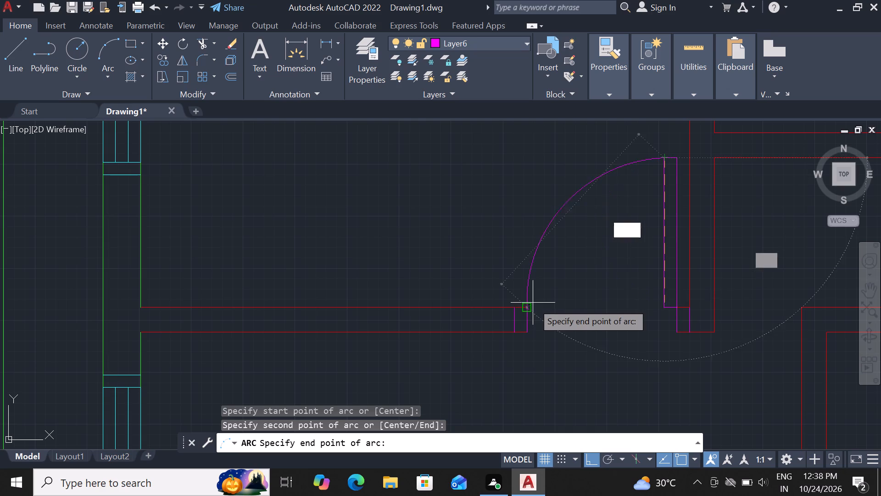
pyautogui.click(529, 306)
pyautogui.scroll(-4, 568, 298)
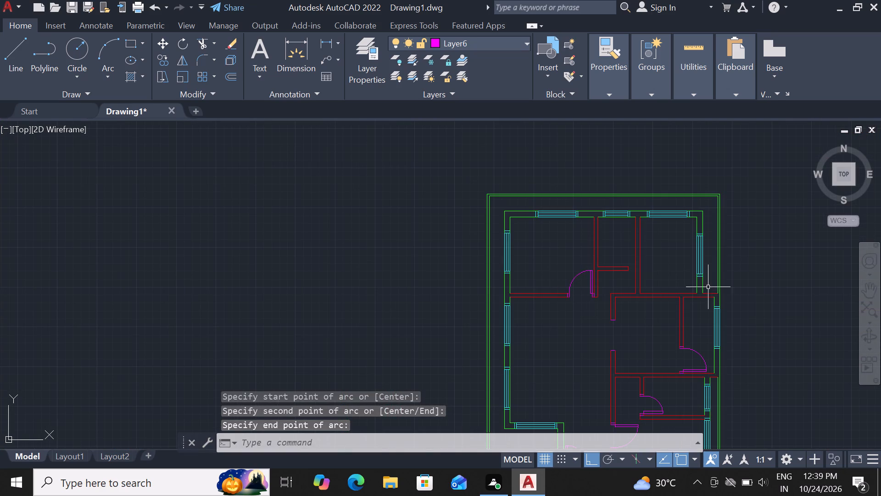
pyautogui.scroll(2, 647, 268)
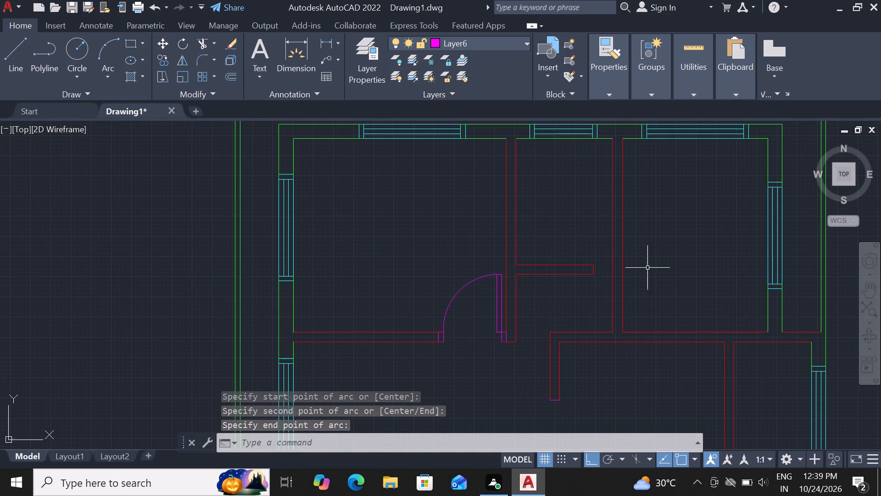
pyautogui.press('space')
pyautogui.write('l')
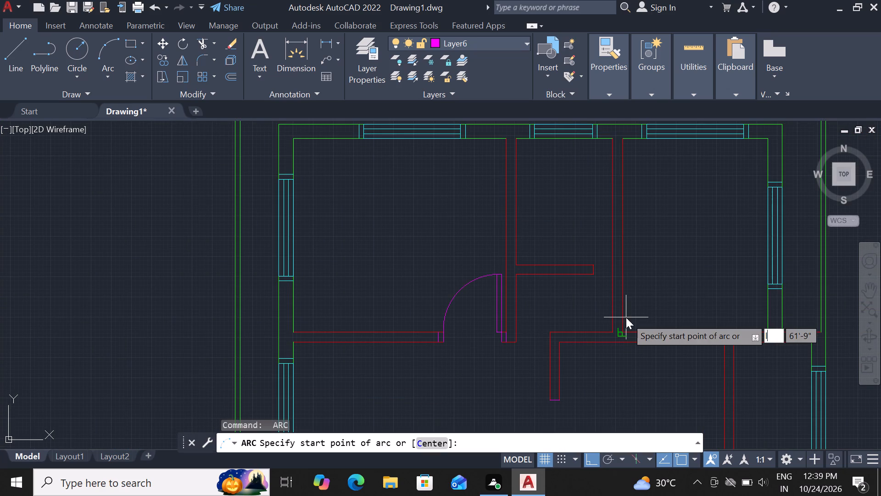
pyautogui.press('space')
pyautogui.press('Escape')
# Draw a short line across the south end of the northeast room's west wall.
pyautogui.write('l')
pyautogui.press('space')
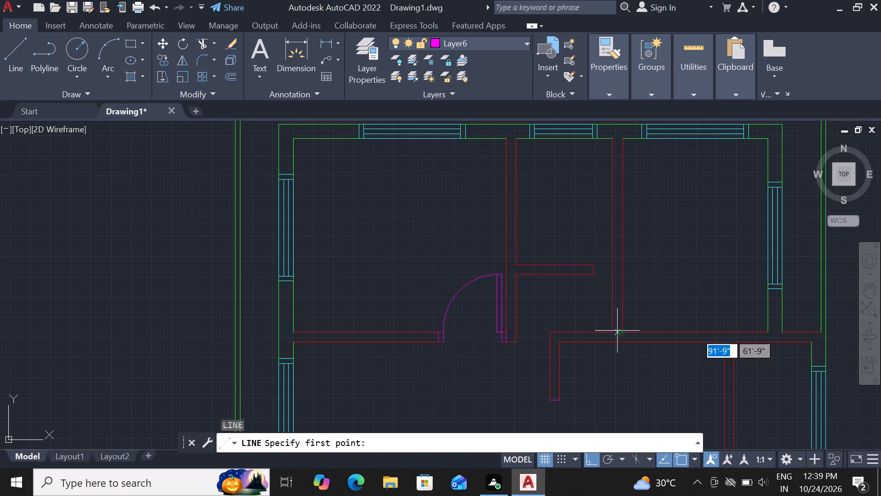
pyautogui.click(625, 334)
pyautogui.click(611, 332)
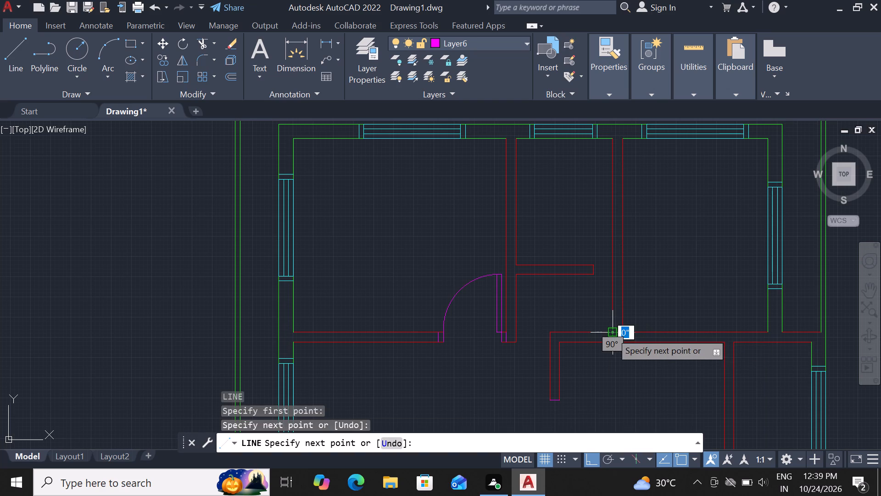
pyautogui.press('space')
# Offset the short line at the south end of the northeast room's west wall 3" to the north.
pyautogui.click(617, 334)
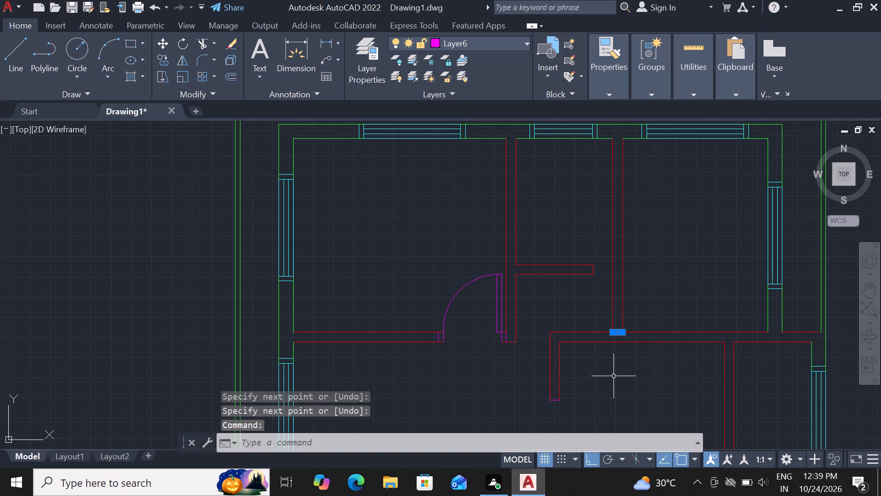
pyautogui.write('of 3"')
pyautogui.press('Return')
pyautogui.click(625, 265)
pyautogui.press('Escape')
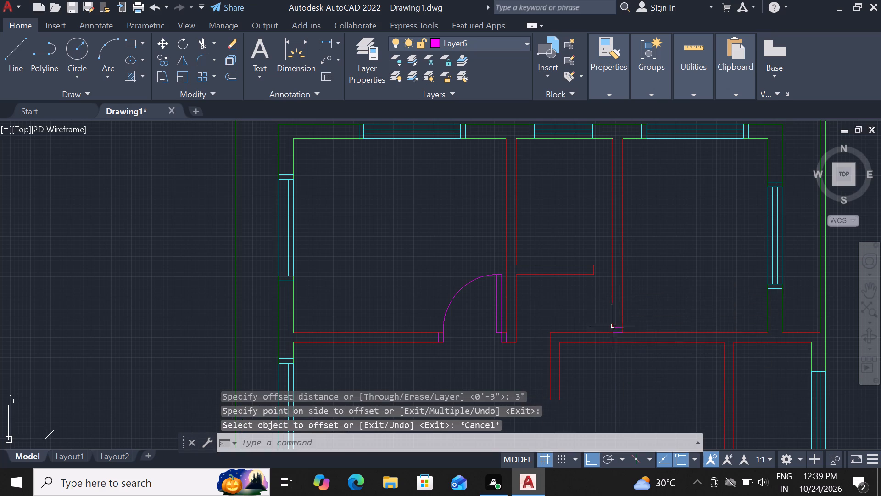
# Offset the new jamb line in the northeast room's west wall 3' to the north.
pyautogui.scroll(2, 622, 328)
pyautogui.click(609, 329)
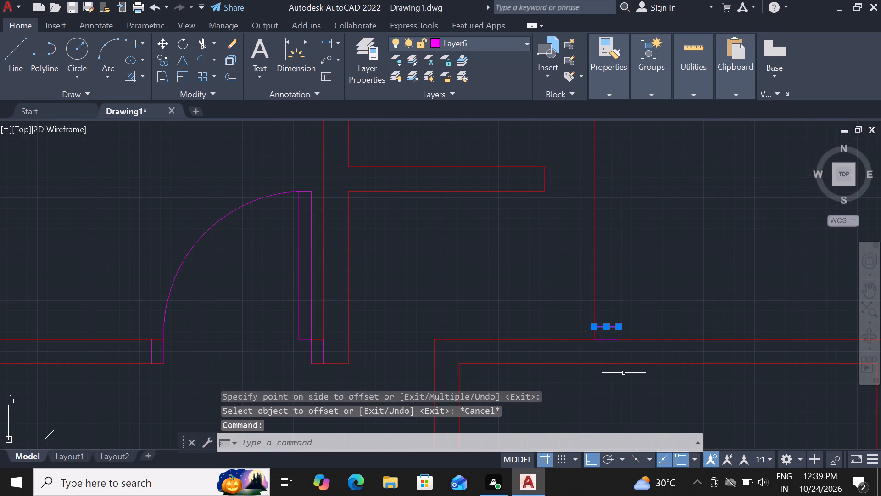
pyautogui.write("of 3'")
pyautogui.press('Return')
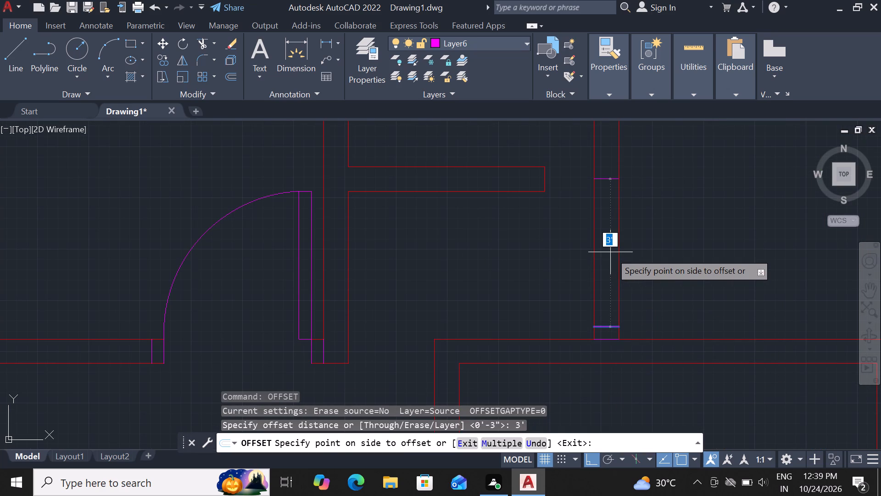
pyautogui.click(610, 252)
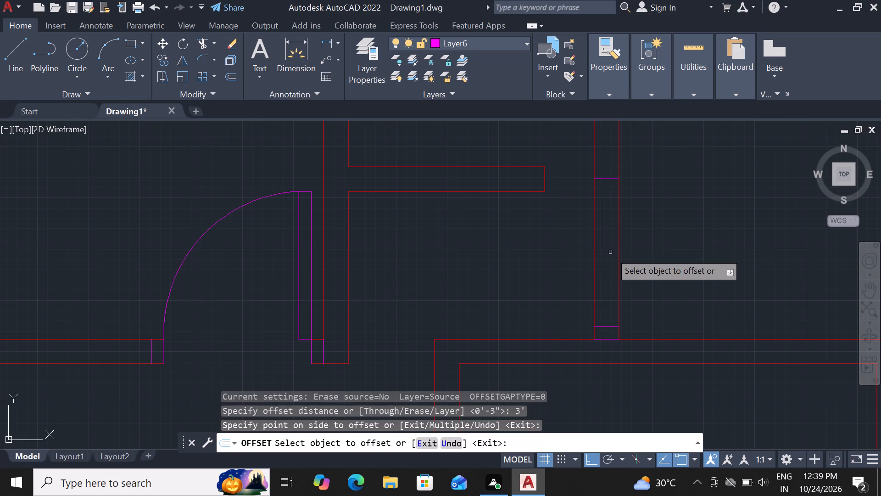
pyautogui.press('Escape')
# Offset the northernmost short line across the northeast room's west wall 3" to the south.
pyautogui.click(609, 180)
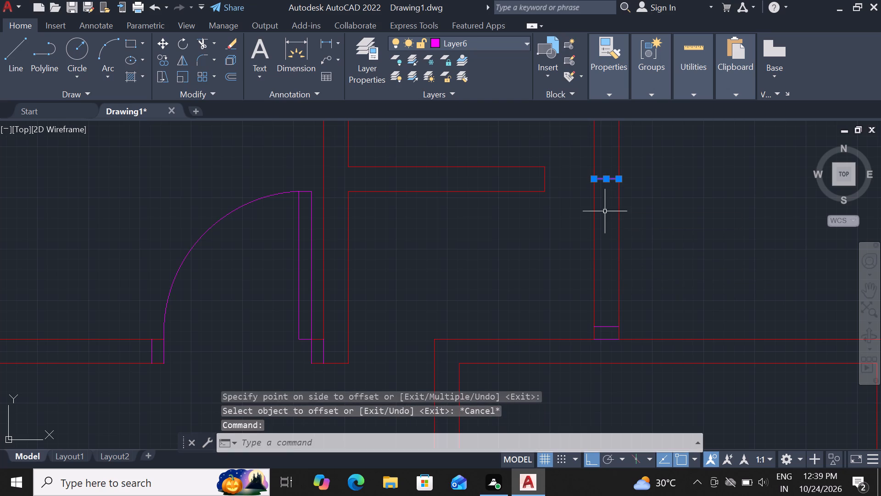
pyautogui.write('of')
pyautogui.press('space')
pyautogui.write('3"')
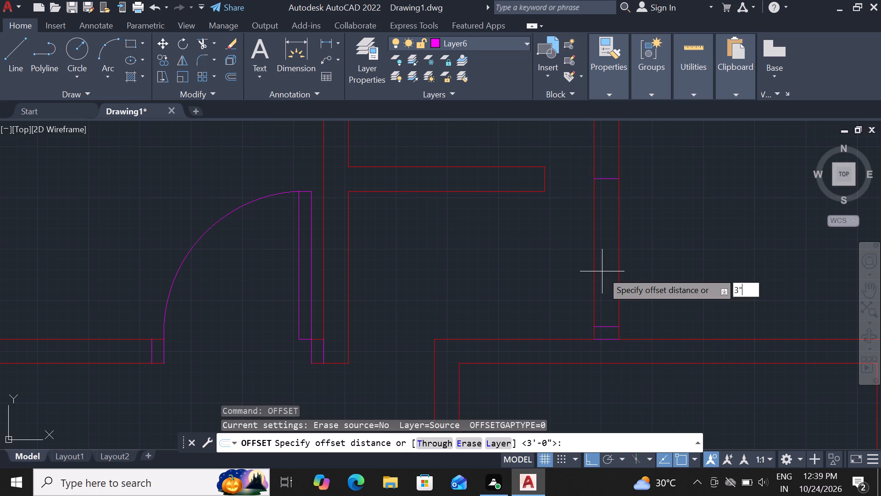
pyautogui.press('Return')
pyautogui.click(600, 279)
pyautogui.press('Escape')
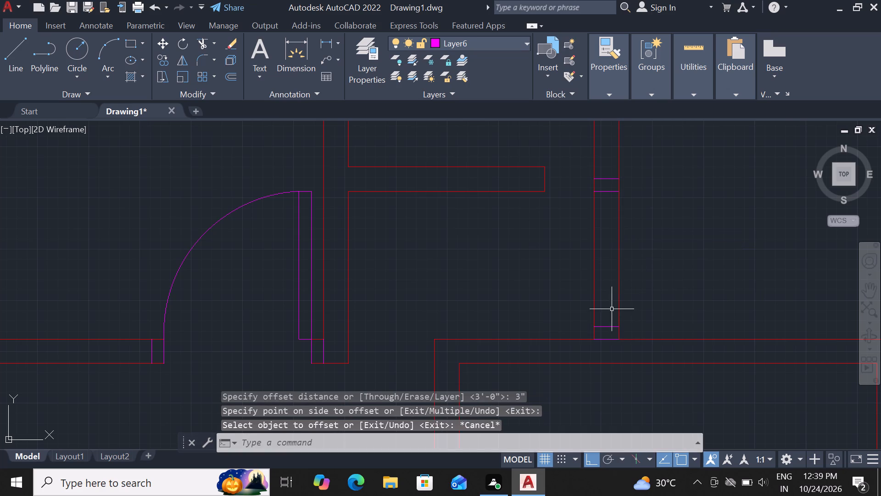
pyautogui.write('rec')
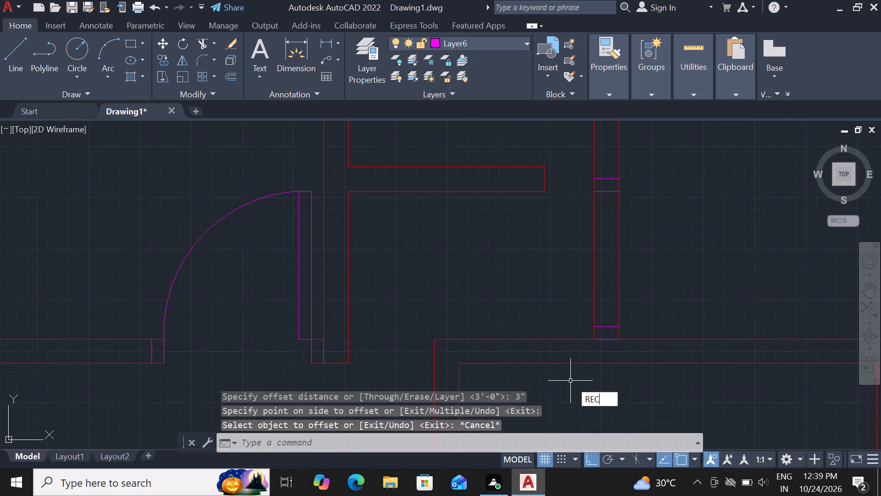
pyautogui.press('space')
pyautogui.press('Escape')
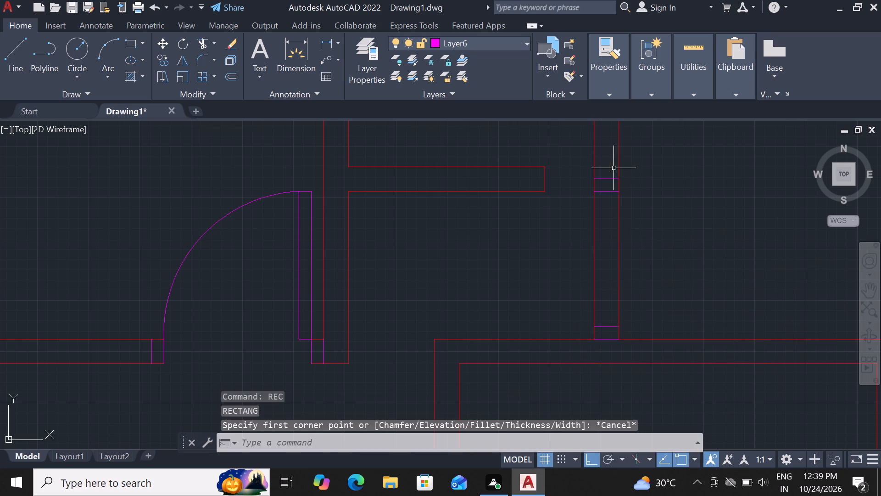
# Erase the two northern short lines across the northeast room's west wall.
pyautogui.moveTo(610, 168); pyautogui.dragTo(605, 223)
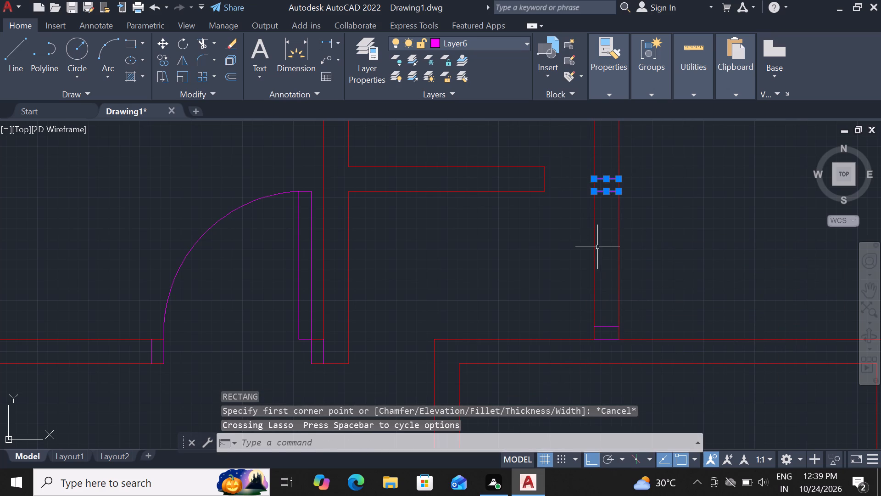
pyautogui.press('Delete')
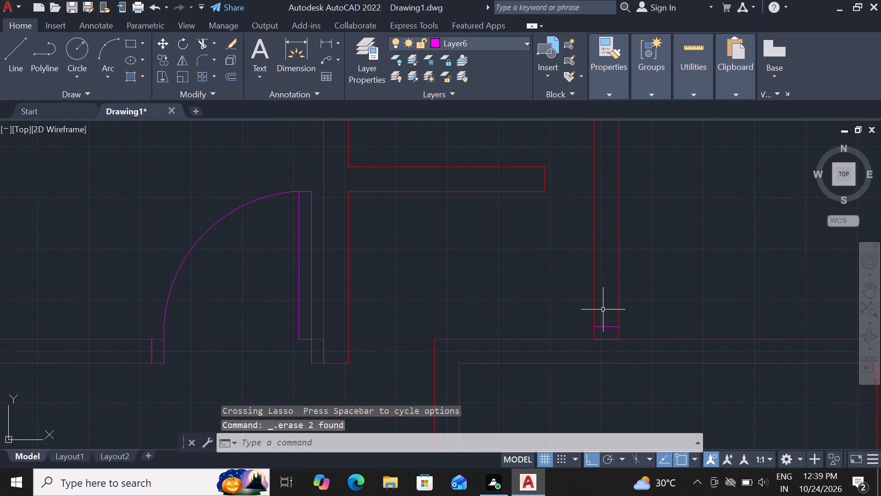
# Offset the southern jamb line in the northeast room's west wall 2'6" to the north.
pyautogui.click(606, 327)
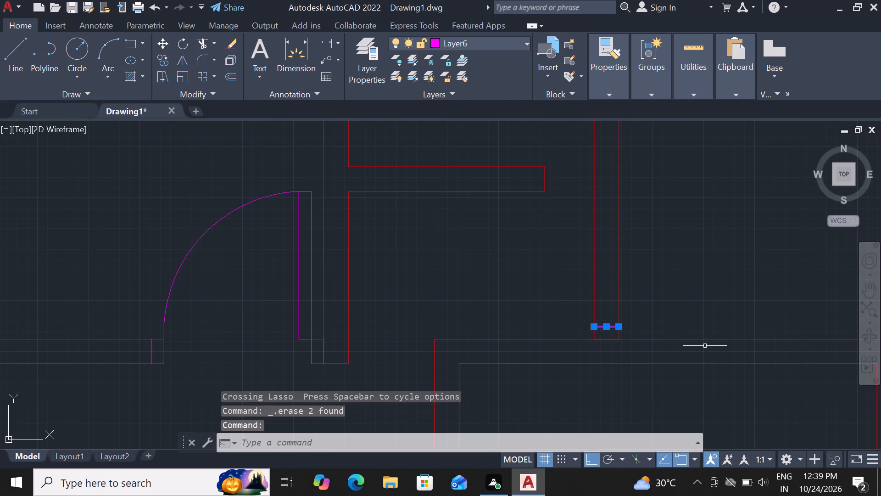
pyautogui.press('o')
pyautogui.write("f 2'6")
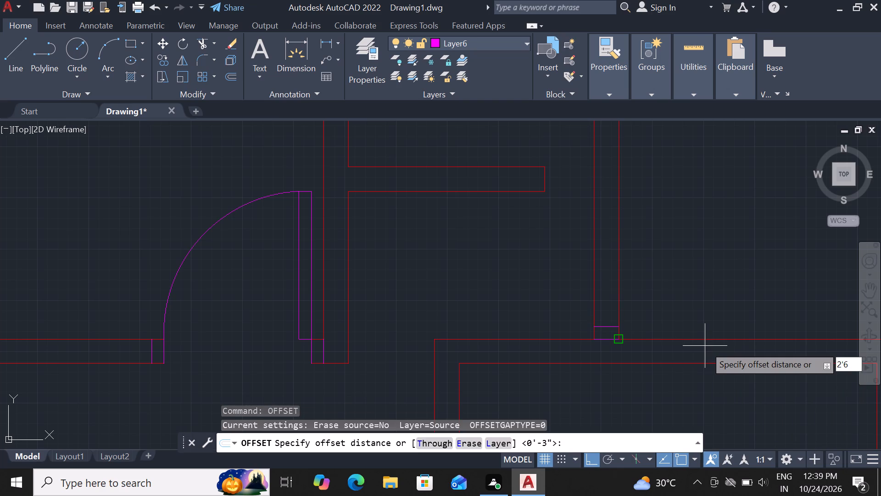
pyautogui.hotkey('shift', '"')
pyautogui.press('Return')
pyautogui.click(638, 157)
pyautogui.press('Escape')
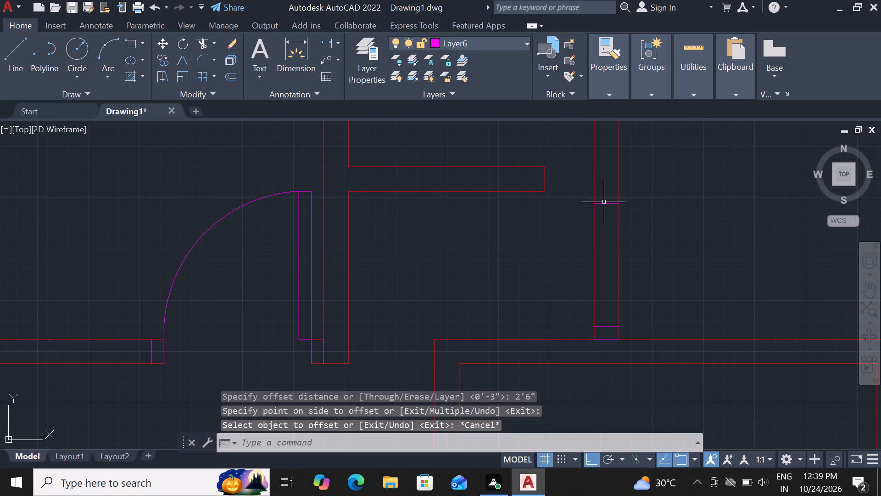
# Offset the northernmost short line across the northeast room's west wall another 3" to the north.
pyautogui.click(605, 203)
pyautogui.write('of 3"')
pyautogui.press('Return')
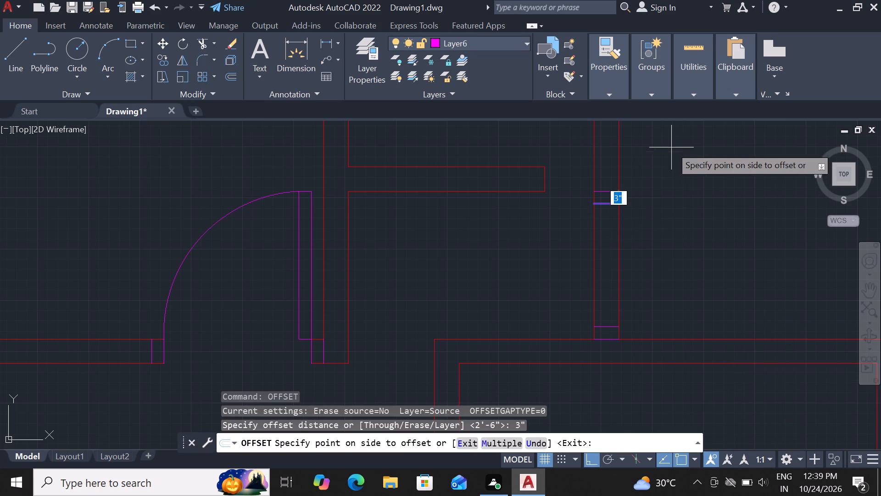
pyautogui.click(669, 126)
pyautogui.press('Escape')
# Draw a 2'6" by 3" rectangular door leaf extending east from the southern jamb in the northeast room's west wall.
pyautogui.write('rec')
pyautogui.press('space')
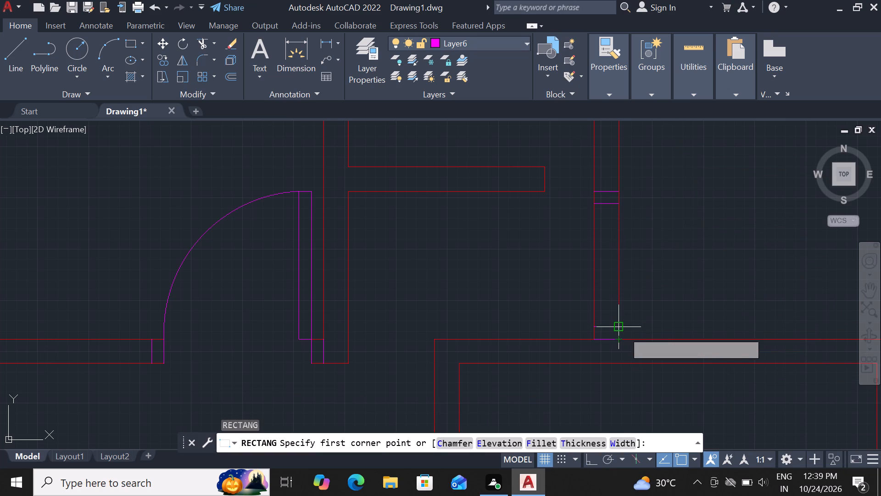
pyautogui.click(623, 330)
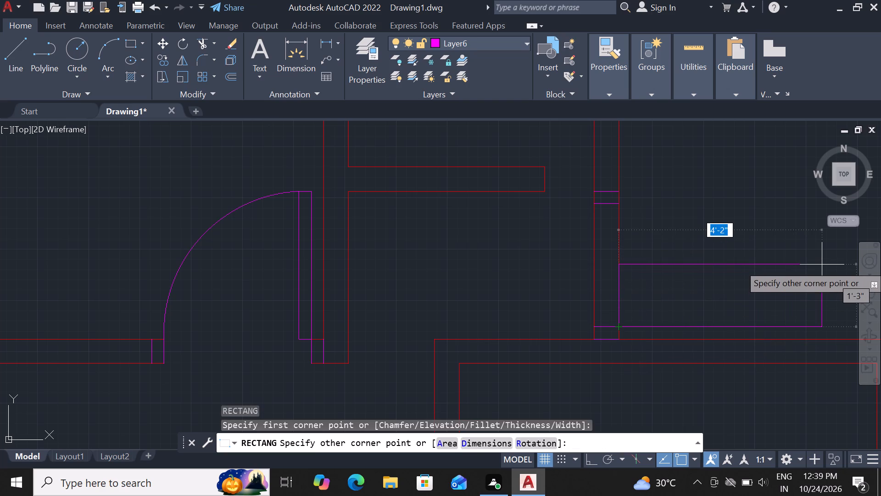
pyautogui.write("d 2'")
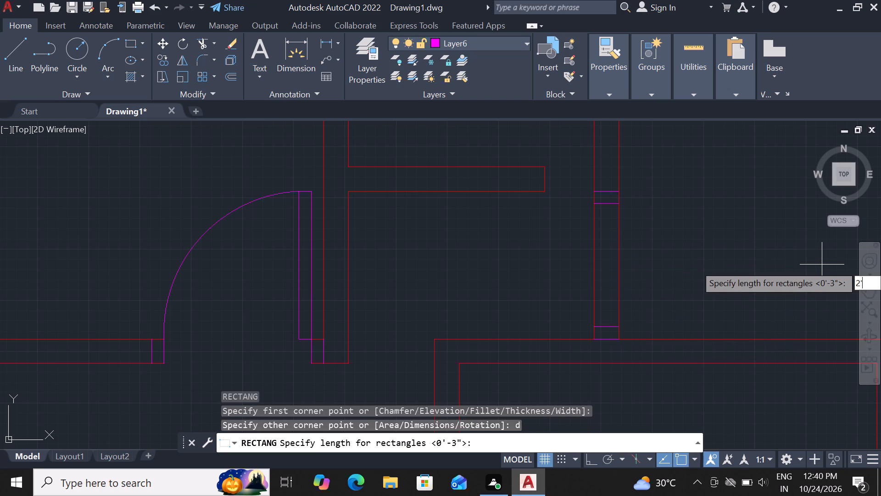
pyautogui.press('6')
pyautogui.hotkey('shift', '"')
pyautogui.press('Return')
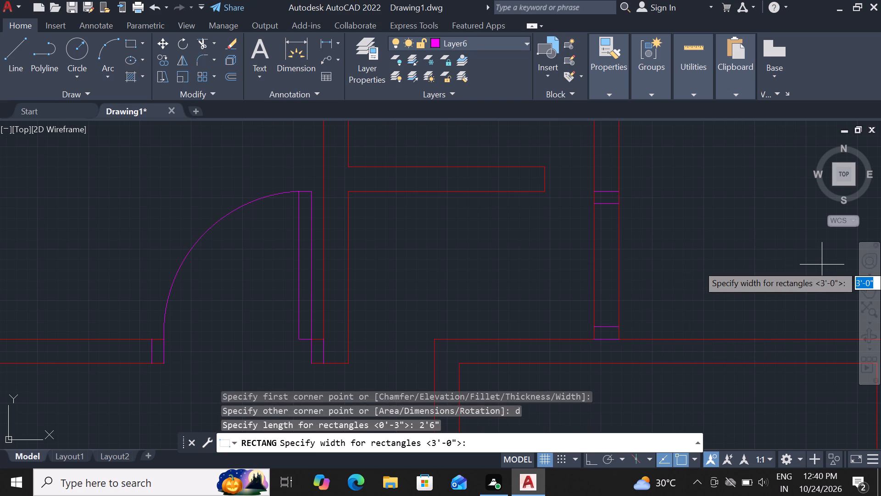
pyautogui.press('3')
pyautogui.hotkey('shift', '"')
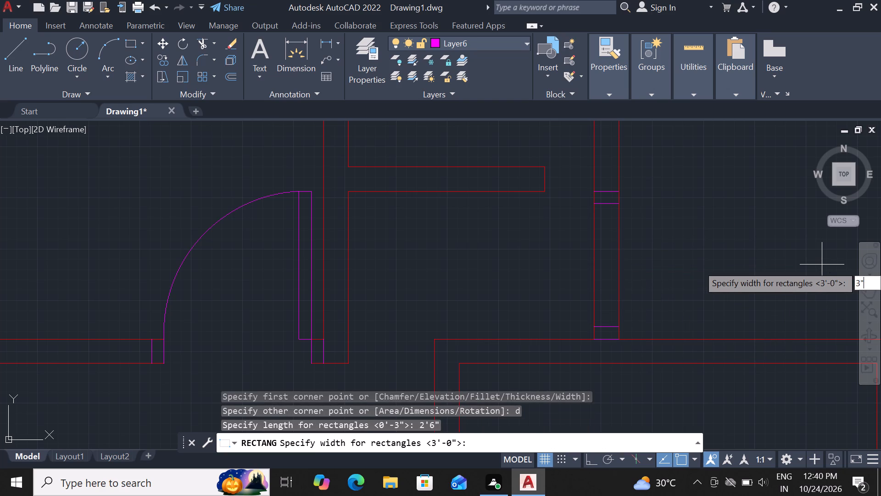
pyautogui.press('Return')
pyautogui.click(822, 265)
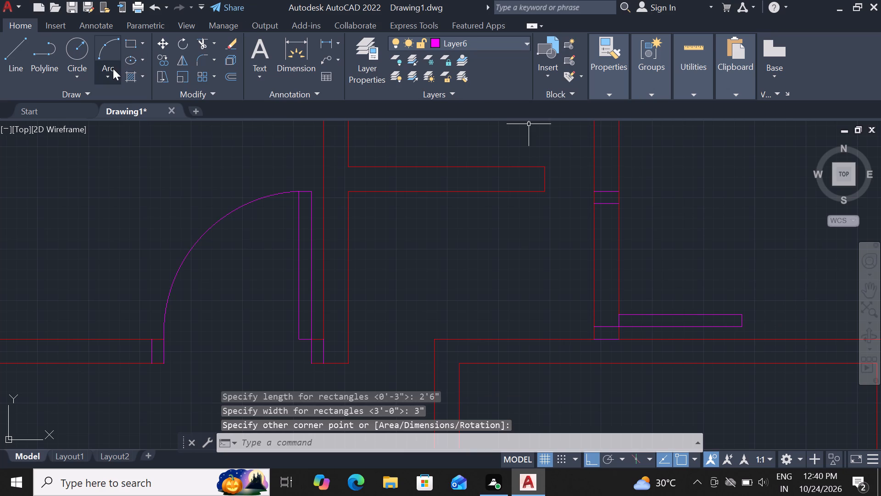
# Draw a three-point swing arc from the new leaf's east end to the opening's northern jamb.
pyautogui.click(112, 70)
pyautogui.click(105, 93)
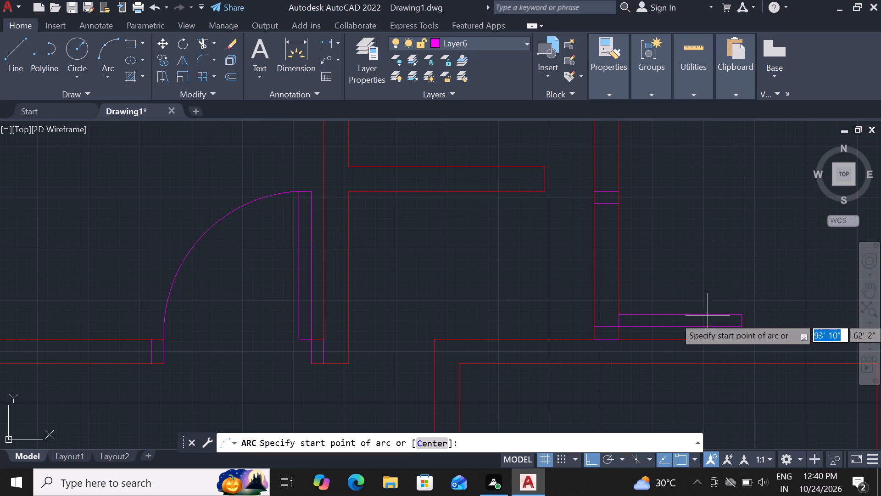
pyautogui.click(743, 328)
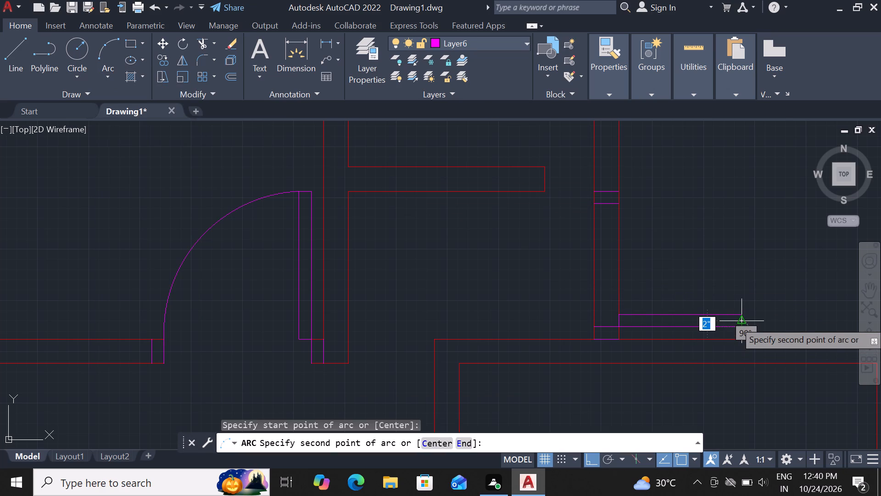
pyautogui.click(737, 315)
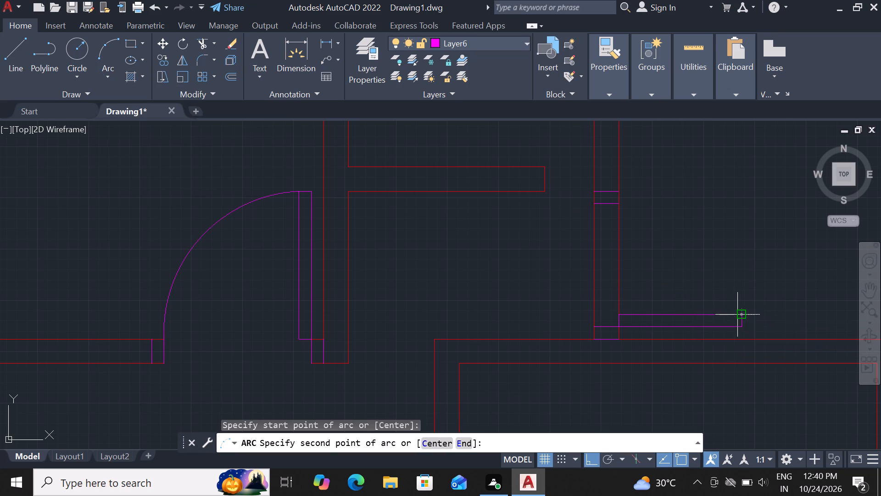
pyautogui.click(617, 204)
pyautogui.press('Escape')
# Trim both faces of the northeast room's west wall between the two jambs to open the doorway.
pyautogui.write('tr')
pyautogui.press('space')
pyautogui.press('space')
pyautogui.click(569, 268)
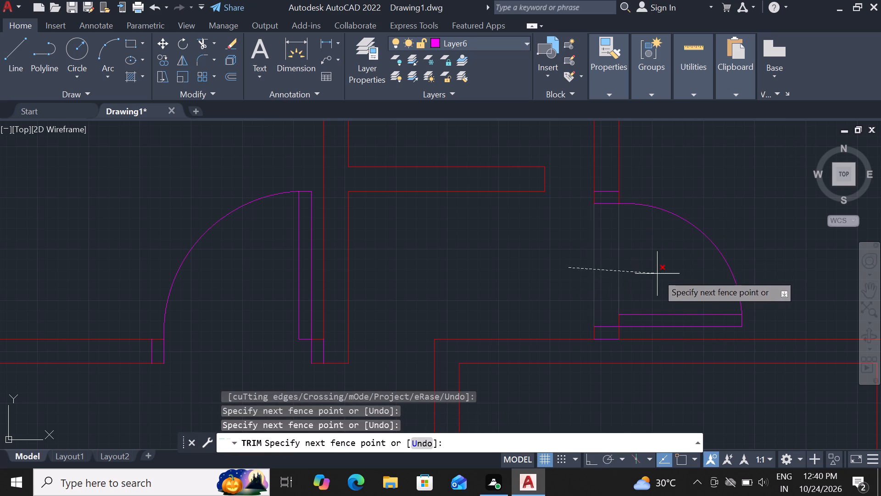
pyautogui.click(657, 274)
pyautogui.scroll(-2, 577, 256)
pyautogui.press('F1')
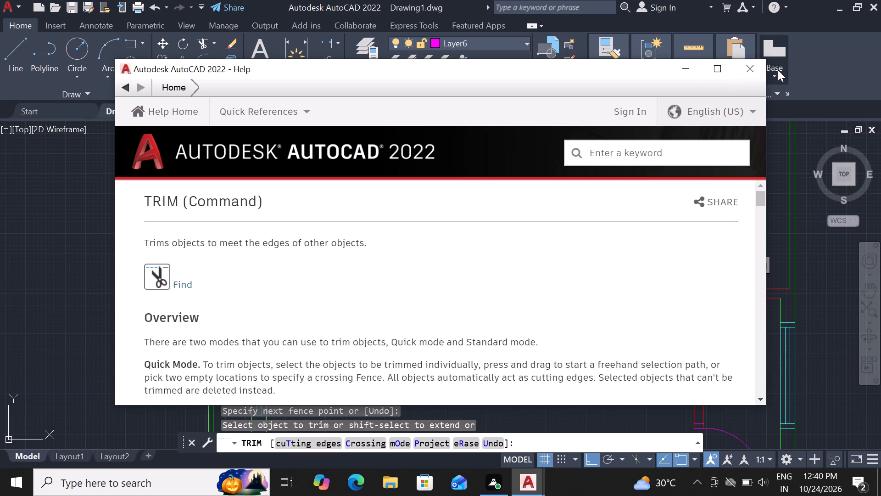
pyautogui.click(757, 72)
pyautogui.press('Escape')
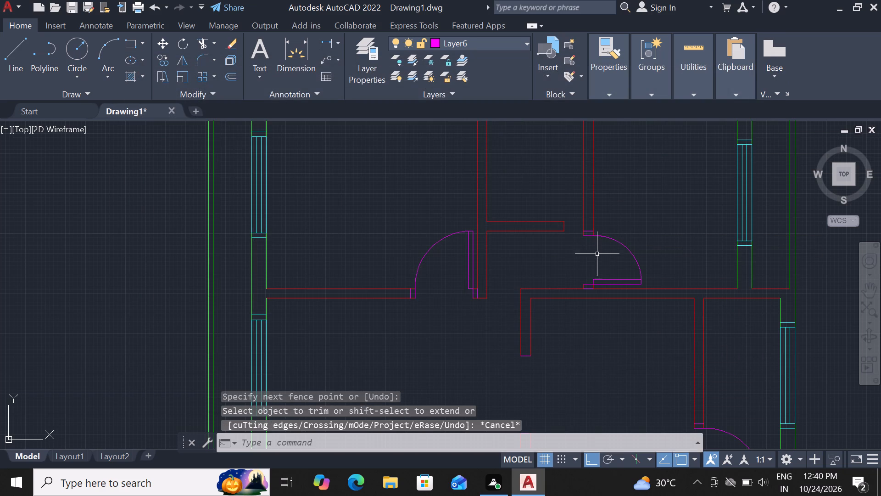
# Extend both lines of the short horizontal stub wall east to the northeast room's west wall.
pyautogui.write('ex')
pyautogui.press('space')
pyautogui.press('space')
pyautogui.click(558, 232)
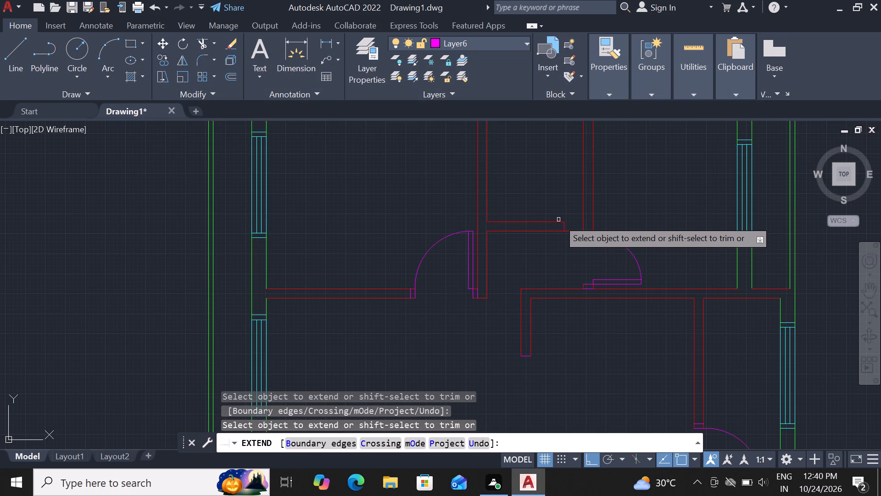
pyautogui.click(558, 220)
pyautogui.click(557, 223)
pyautogui.press('Escape')
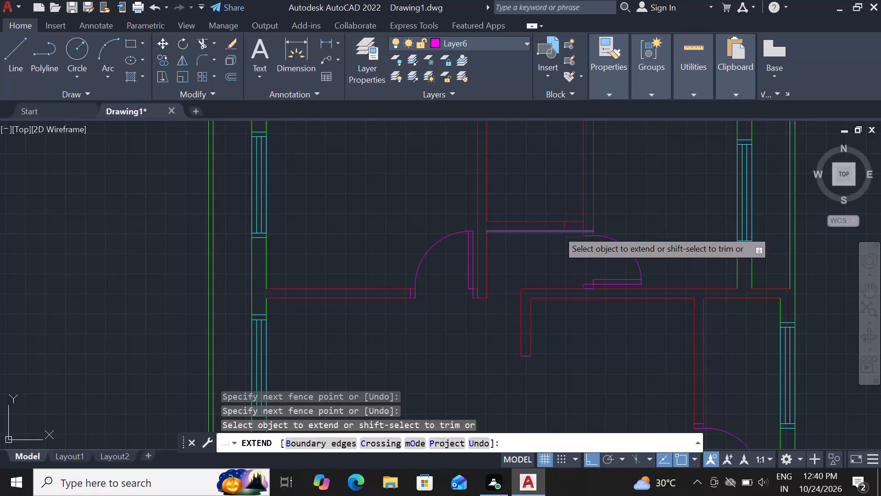
# Erase the stub wall's former end line, now inside the extended wall.
pyautogui.scroll(3, 576, 227)
pyautogui.moveTo(541, 228); pyautogui.dragTo(496, 227)
pyautogui.press('Delete')
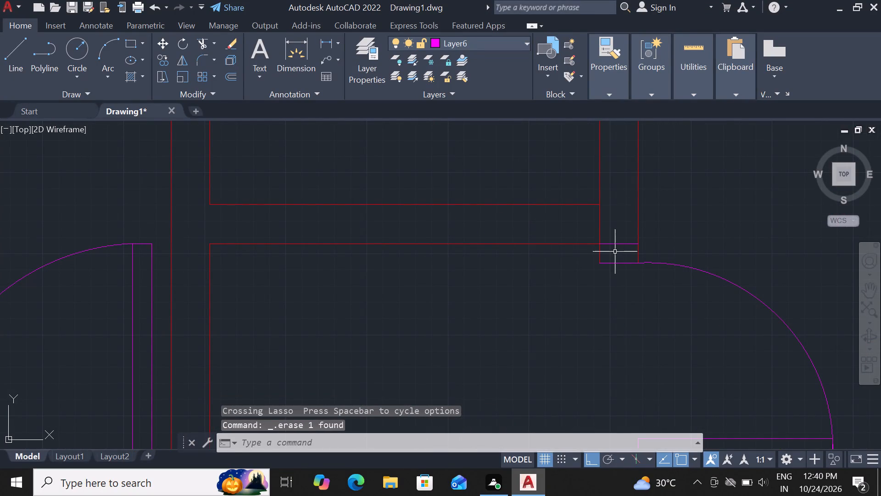
# Trim the vertical wall line between the two extended wall lines where they meet the northeast room's west wall.
pyautogui.write('tr')
pyautogui.press('space')
pyautogui.press('space')
pyautogui.click(606, 223)
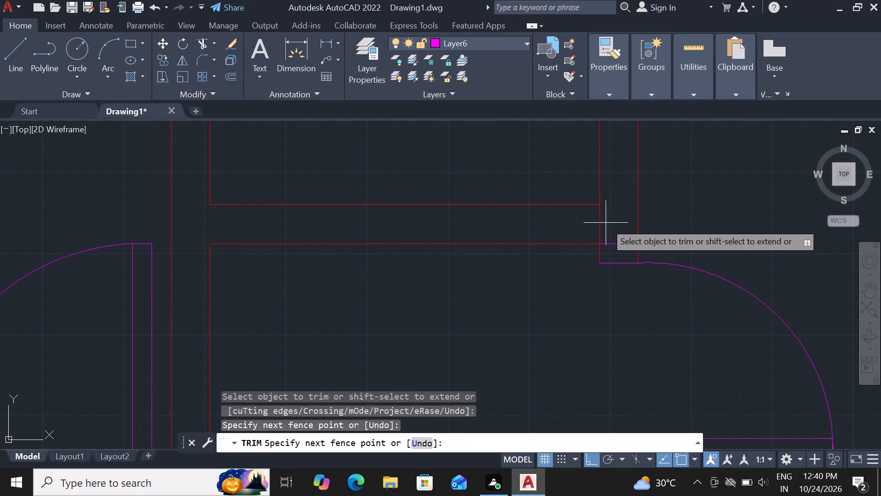
pyautogui.click(571, 219)
pyautogui.press('Escape')
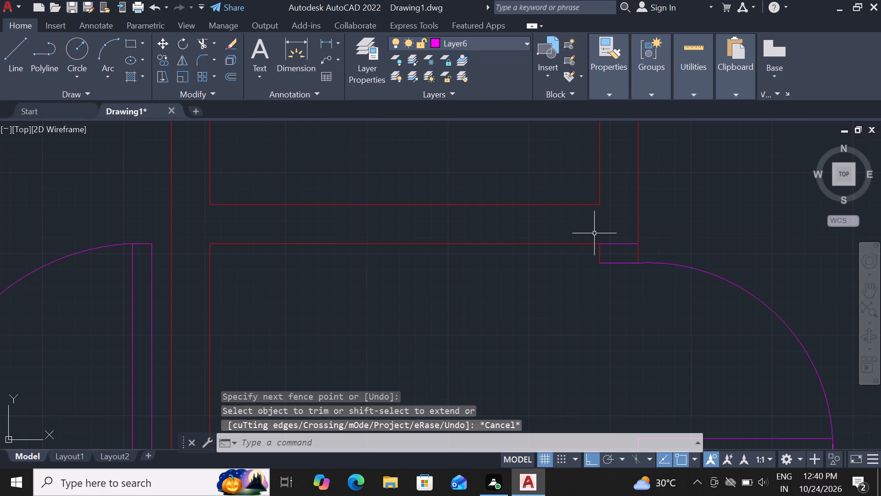
# Draw a 6" line across the extended horizontal wall's east end, along the face of the northeast room's west wall.
pyautogui.scroll(-2, 594, 233)
pyautogui.scroll(1, 580, 232)
pyautogui.write('l')
pyautogui.press('space')
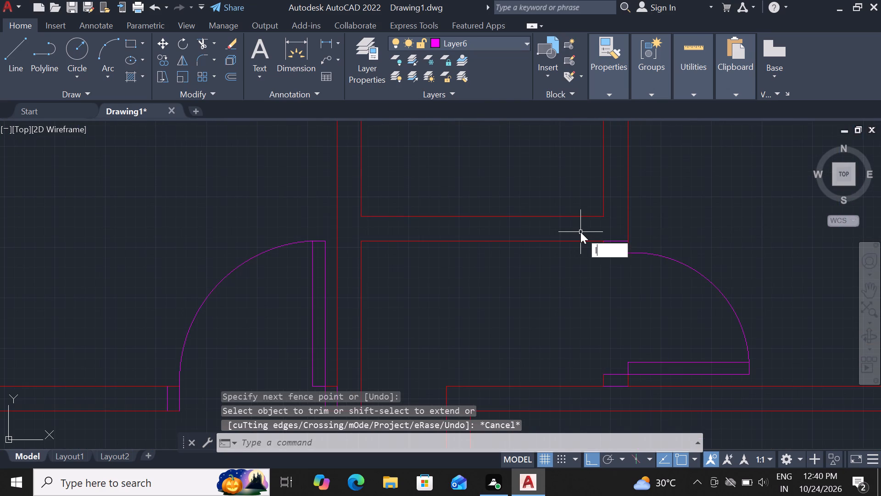
pyautogui.click(605, 220)
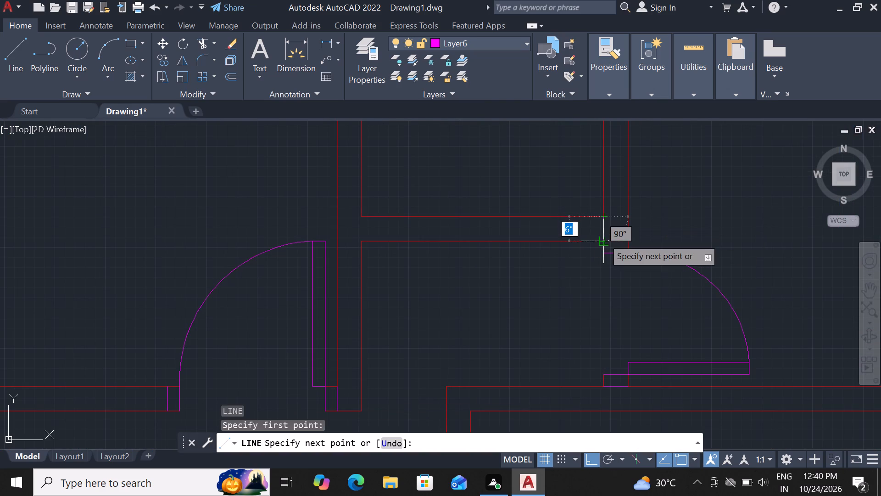
pyautogui.click(602, 237)
pyautogui.press('space')
# Offset the new 6" line across the horizontal wall 3" to the west.
pyautogui.click(603, 230)
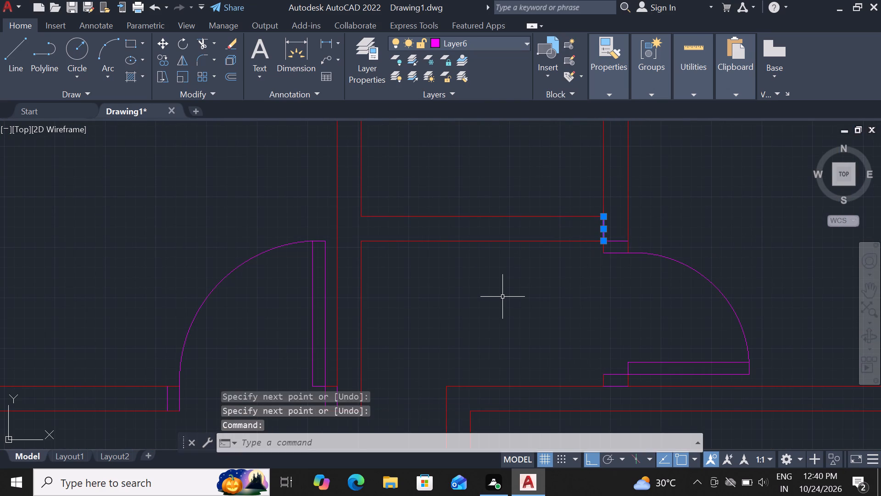
pyautogui.write('of 3')
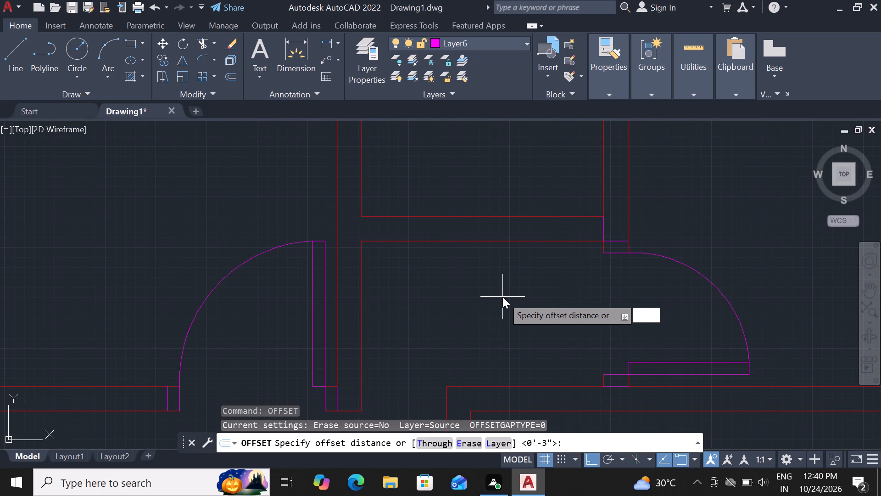
pyautogui.hotkey('shift', '"')
pyautogui.press('Return')
pyautogui.click(489, 296)
pyautogui.press('Escape')
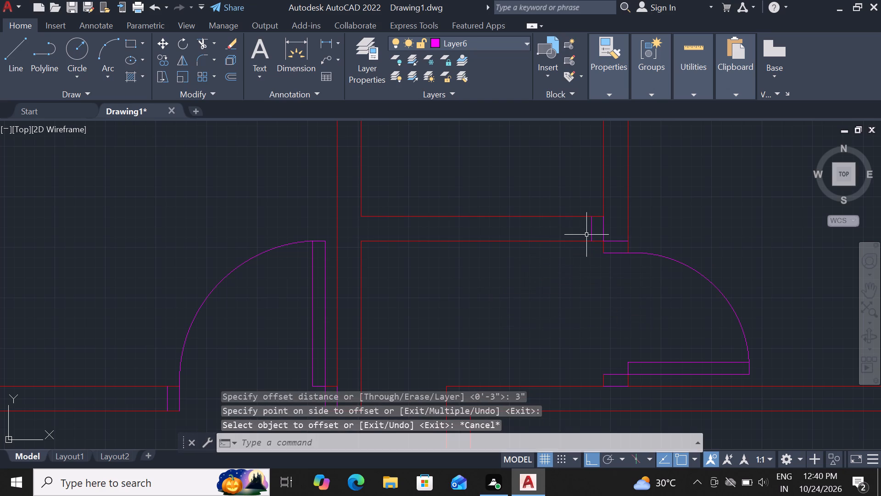
# Offset the western of the two short lines across the horizontal wall 2'6" to the west.
pyautogui.click(592, 230)
pyautogui.write('of 2\'6"')
pyautogui.press('Return')
pyautogui.click(483, 345)
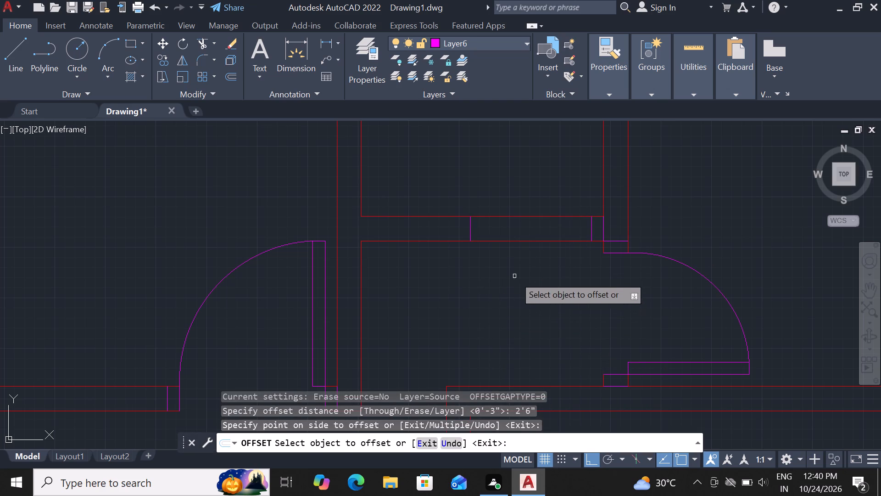
pyautogui.press('Escape')
# Offset the westernmost short line across the horizontal wall another 3" to the west.
pyautogui.click(470, 231)
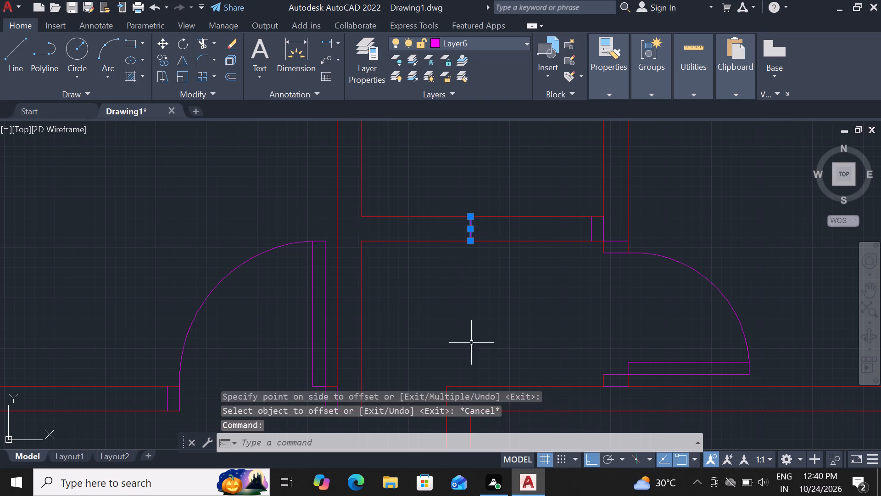
pyautogui.write('of')
pyautogui.press('space')
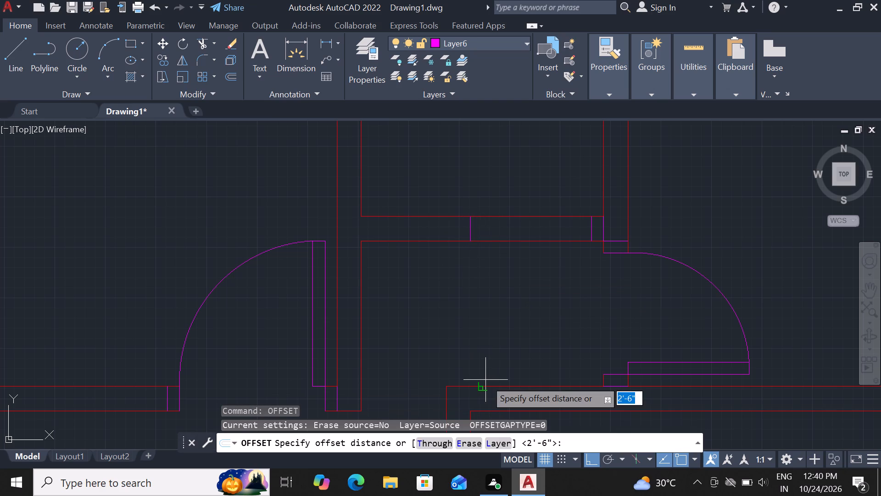
pyautogui.press('3')
pyautogui.hotkey('shift', '"')
pyautogui.press('Return')
pyautogui.click(408, 371)
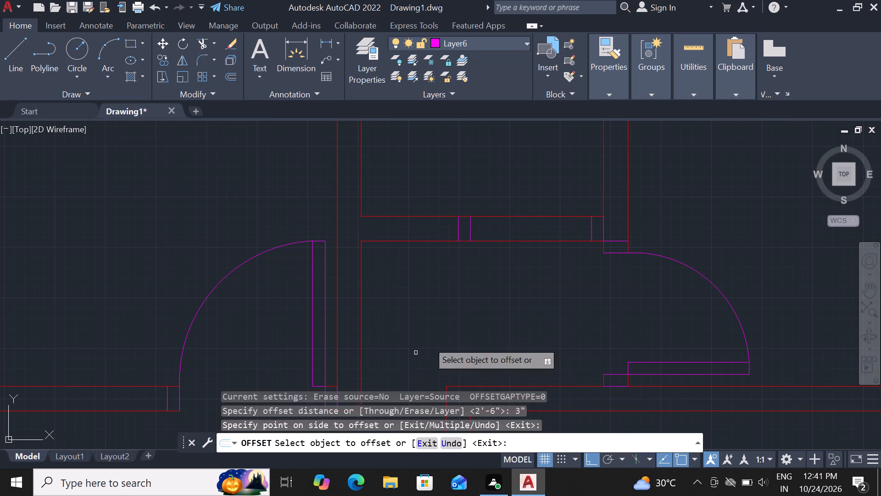
pyautogui.press('Escape')
# Trim both lines of the horizontal wall between the inner jamb lines to open the 2'6" doorway.
pyautogui.write('tr')
pyautogui.press('space')
pyautogui.press('space')
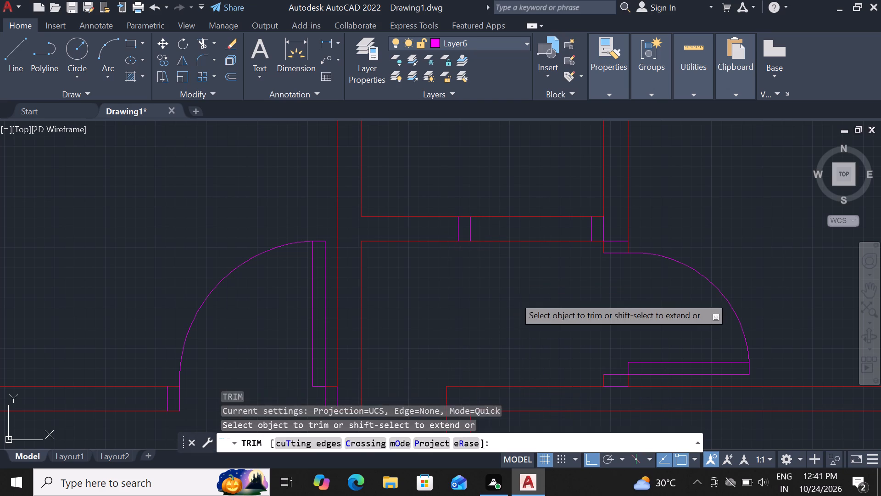
pyautogui.click(515, 276)
pyautogui.click(548, 194)
pyautogui.scroll(-2, 550, 284)
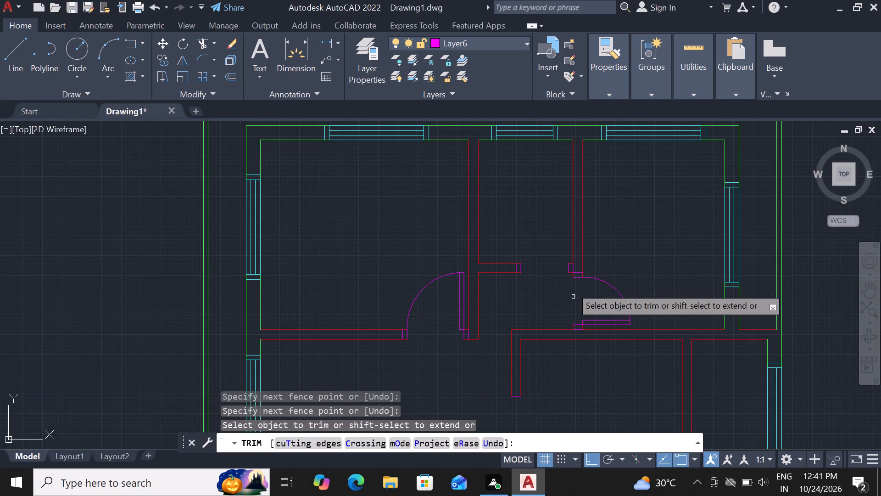
pyautogui.scroll(-3, 568, 271)
pyautogui.scroll(2, 507, 260)
pyautogui.press('Escape')
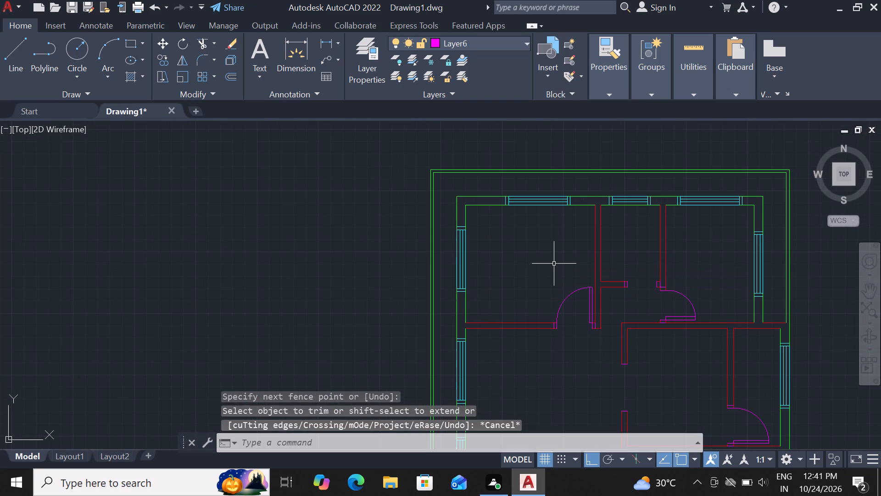
# Draw a 3" by 2'6" rectangular door leaf extending north from the eastern jamb of the horizontal wall's opening.
pyautogui.write('rec')
pyautogui.press('space')
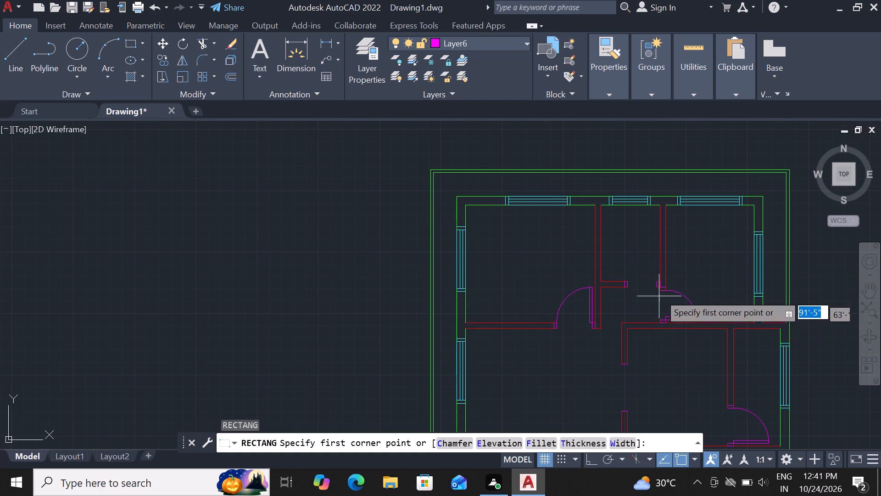
pyautogui.scroll(4, 658, 282)
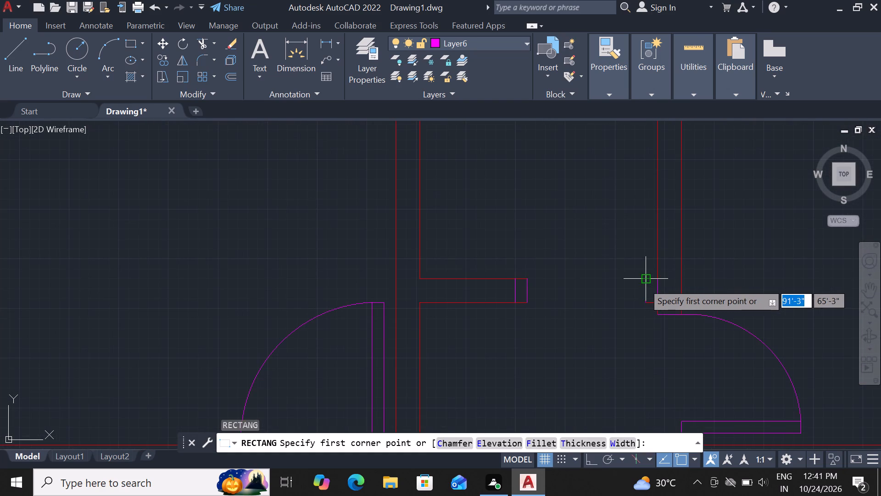
pyautogui.click(643, 282)
pyautogui.write('d 3')
pyautogui.hotkey('shift', '"')
pyautogui.press('Return')
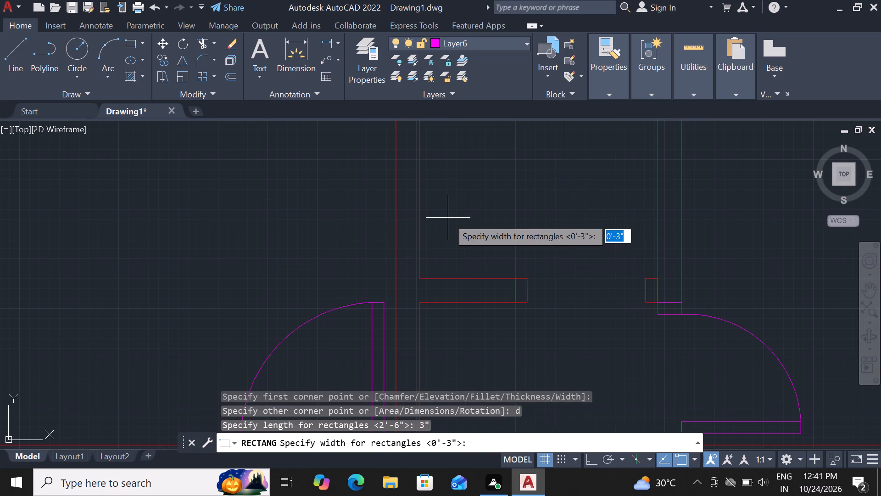
pyautogui.write('2\'6"')
pyautogui.press('Return')
pyautogui.click(448, 218)
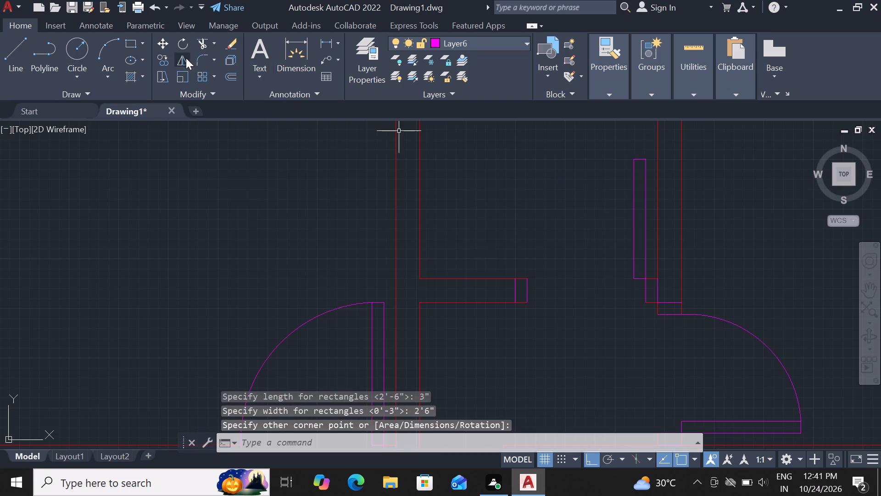
# Draw a three-point swing arc from the top of the new door leaf to the western jamb of the horizontal wall's opening.
pyautogui.click(114, 75)
pyautogui.click(120, 106)
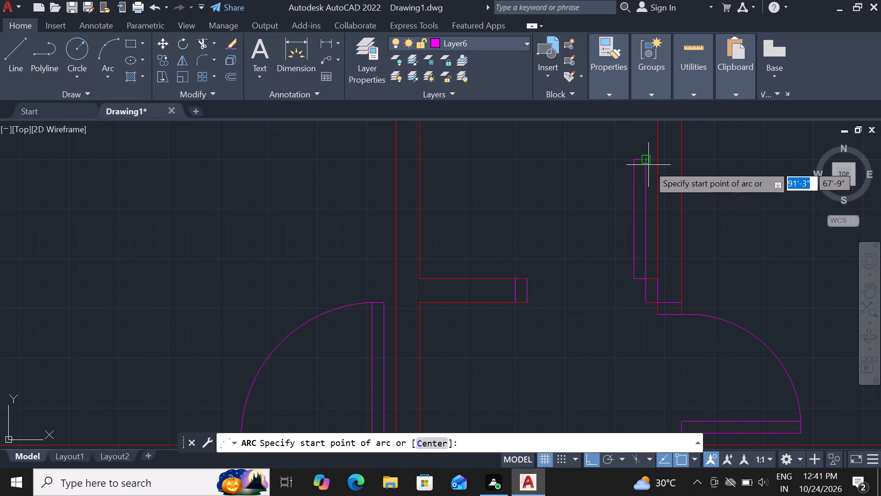
pyautogui.click(646, 163)
pyautogui.click(631, 162)
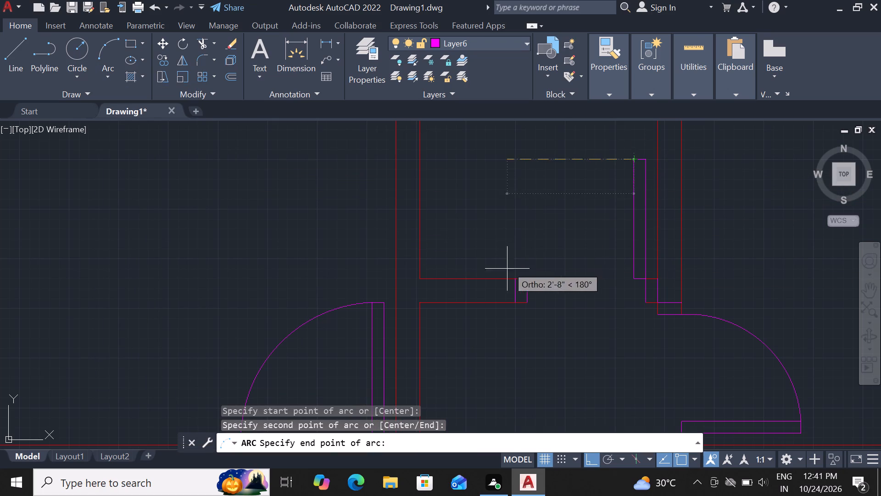
pyautogui.click(528, 279)
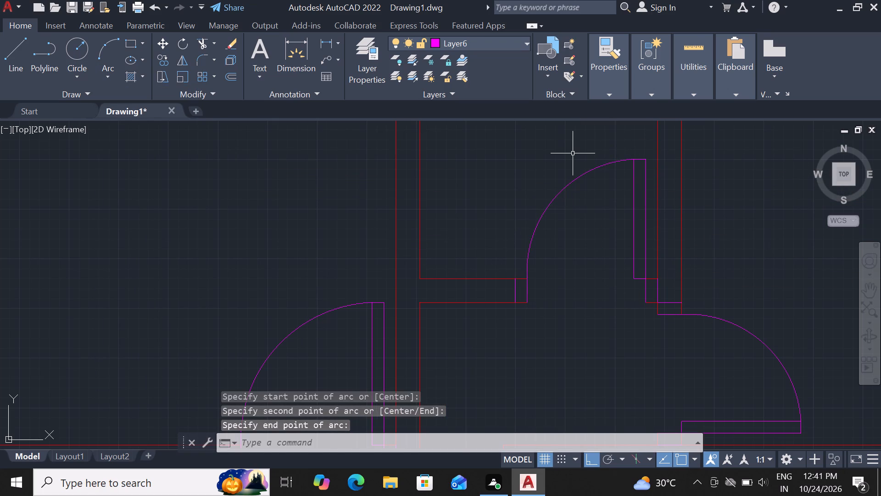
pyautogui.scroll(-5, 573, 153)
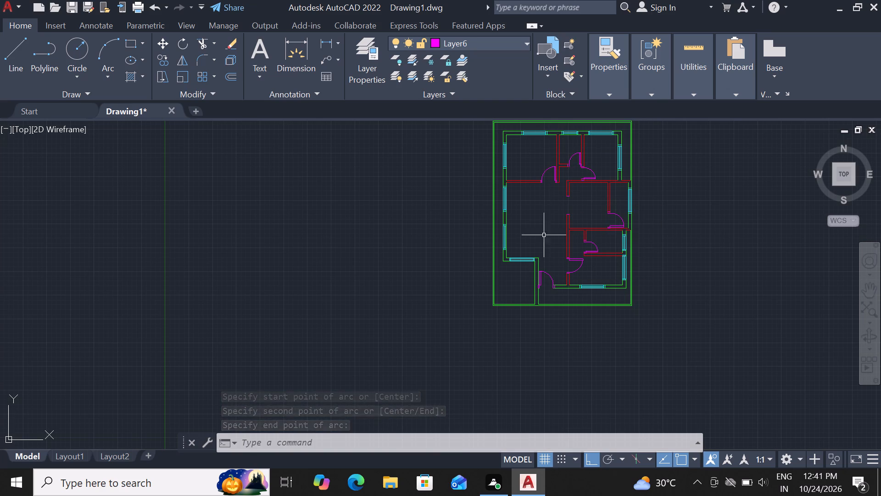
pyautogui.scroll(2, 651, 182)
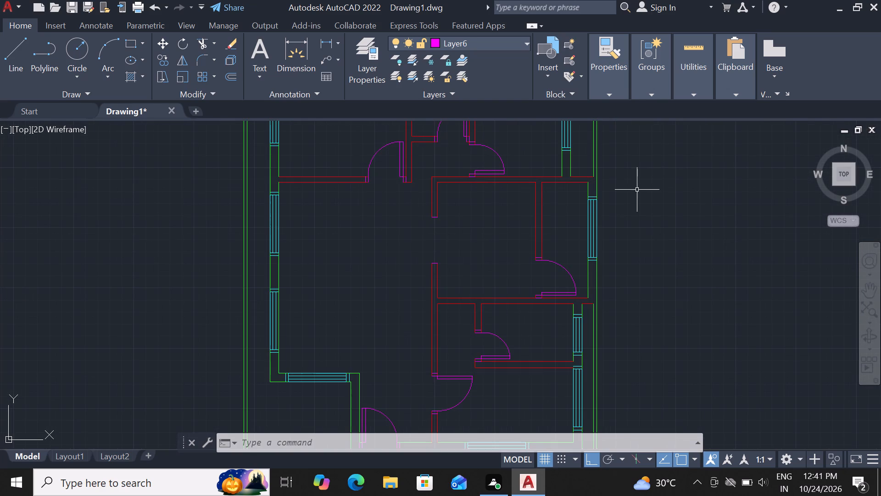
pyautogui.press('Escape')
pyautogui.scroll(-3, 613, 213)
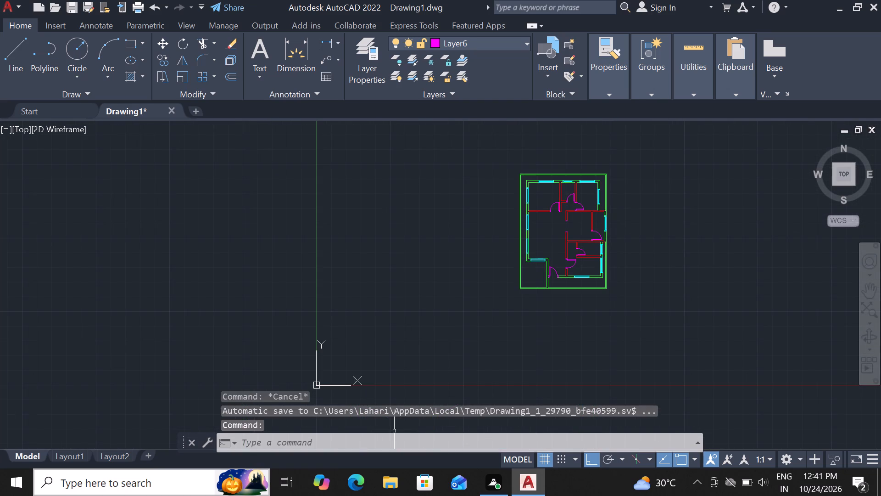
# Switch to Google Chrome using the existing user profile.
pyautogui.click(147, 486)
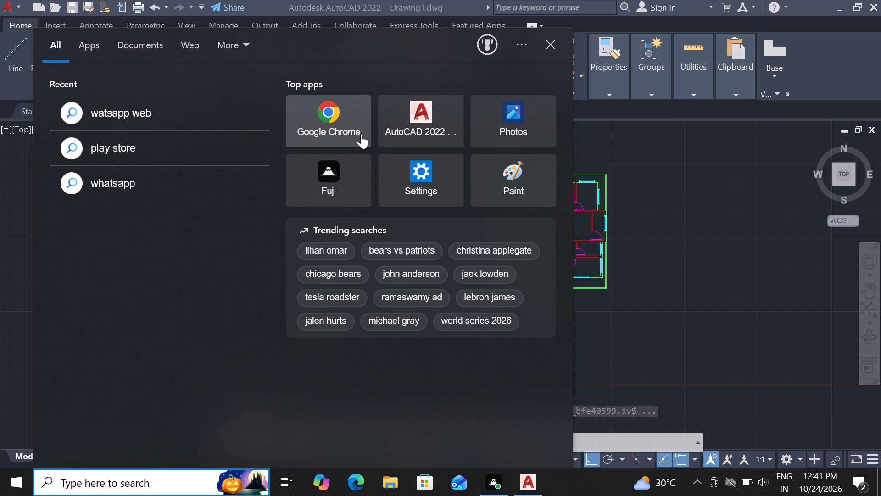
pyautogui.click(347, 128)
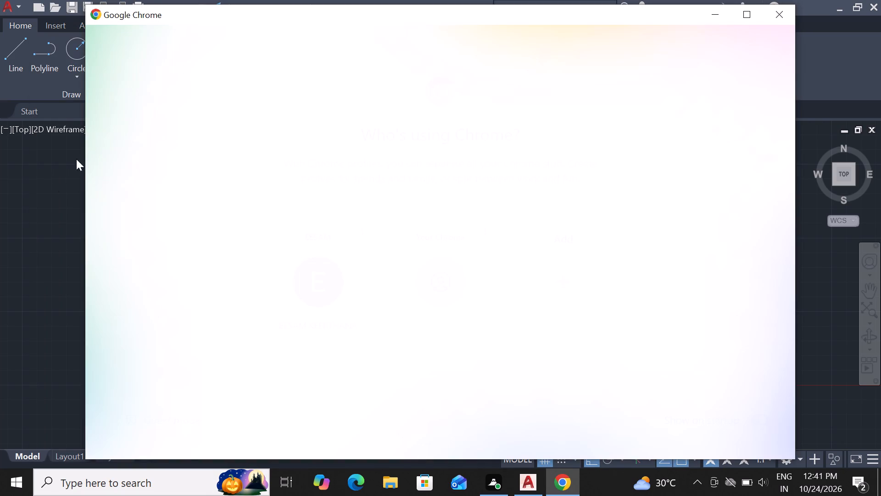
pyautogui.click(291, 257)
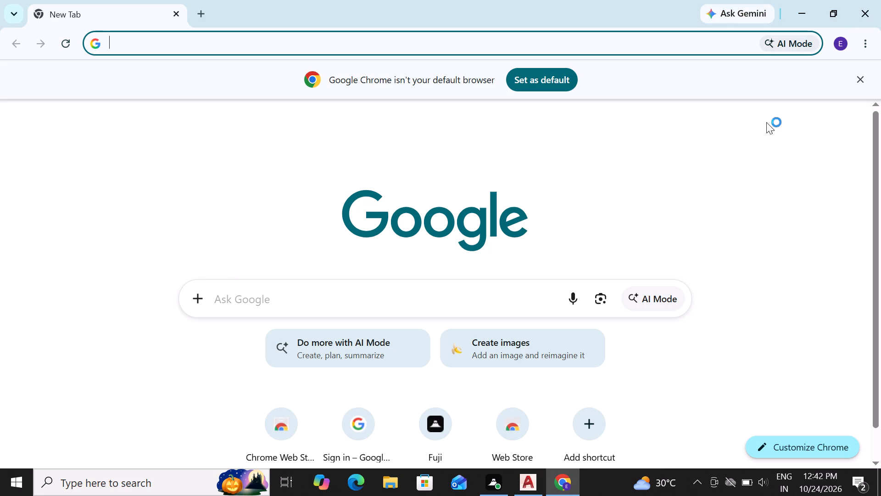
# Search Google for "sofa block autocad".
pyautogui.click(863, 45)
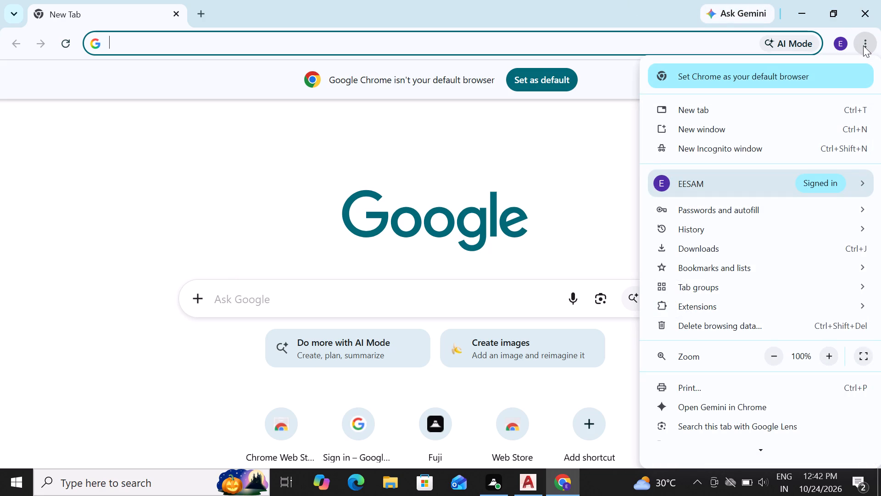
pyautogui.click(514, 289)
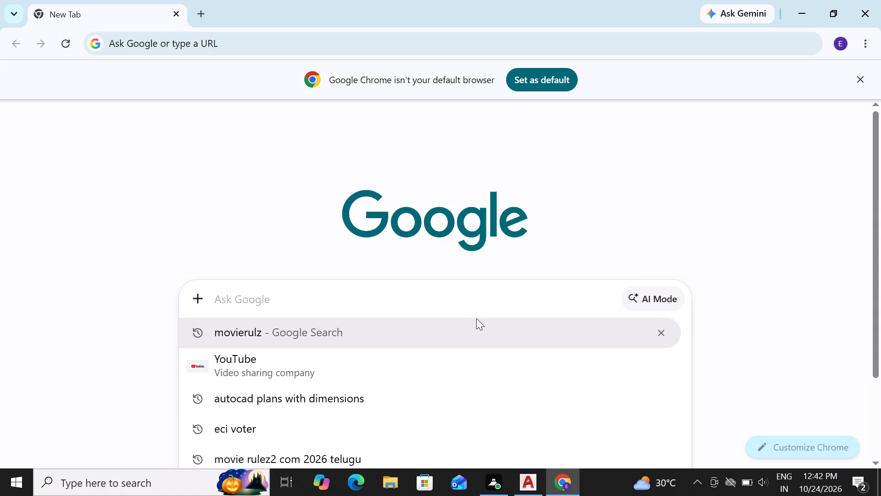
pyautogui.click(458, 306)
pyautogui.write('sofa')
pyautogui.press('space')
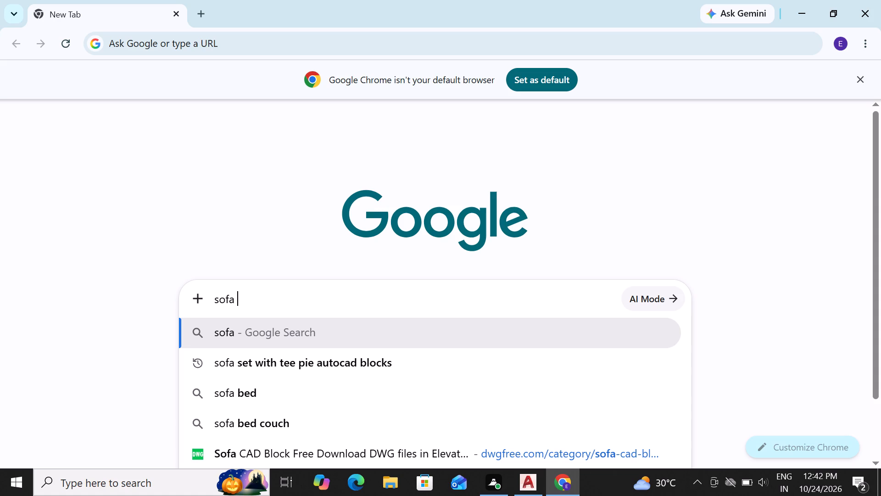
pyautogui.write('blo')
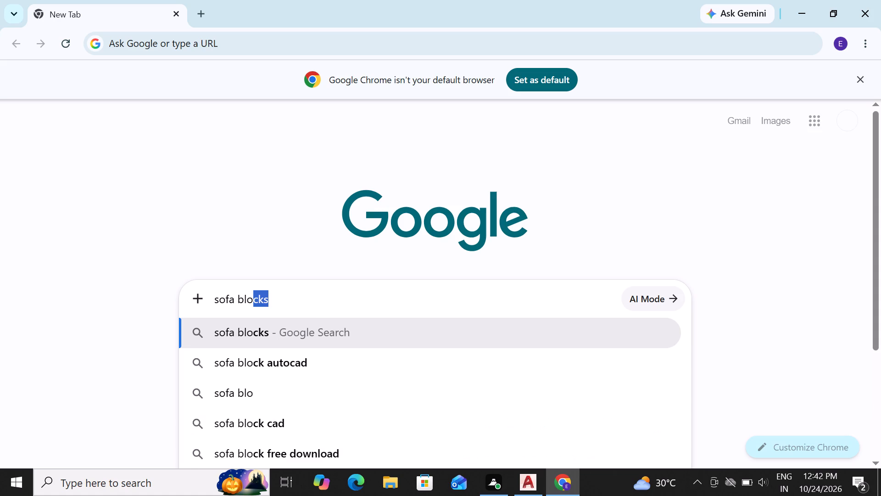
pyautogui.click(429, 367)
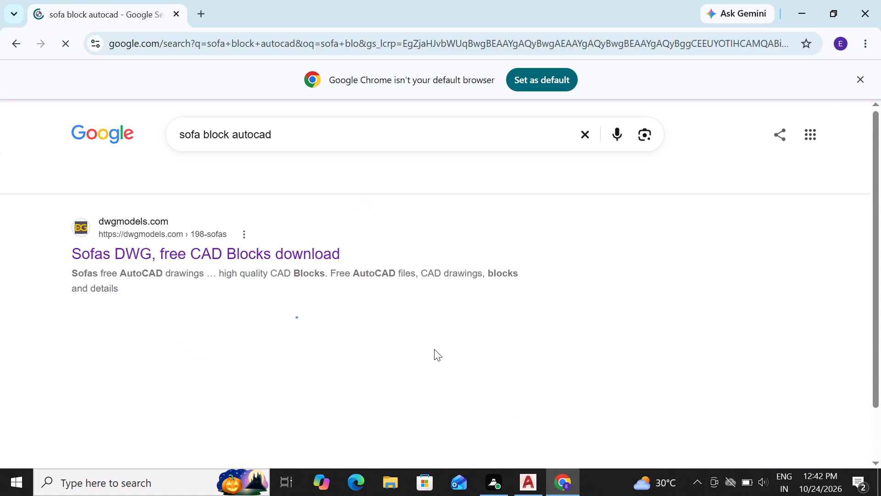
# Examine the preview drawing on cad-block.com's "Couches and sofas in plan" page, and return to the search results.
pyautogui.doubleClick(327, 352)
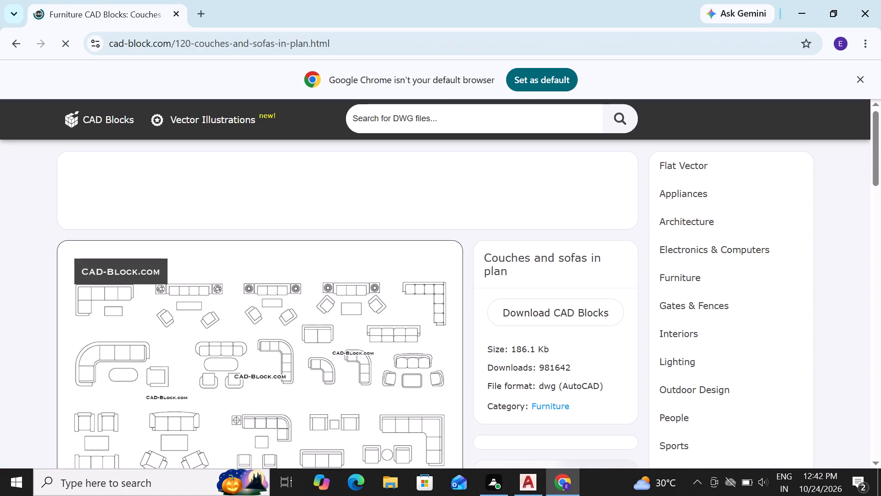
pyautogui.scroll(-1, 369, 277)
pyautogui.click(391, 135)
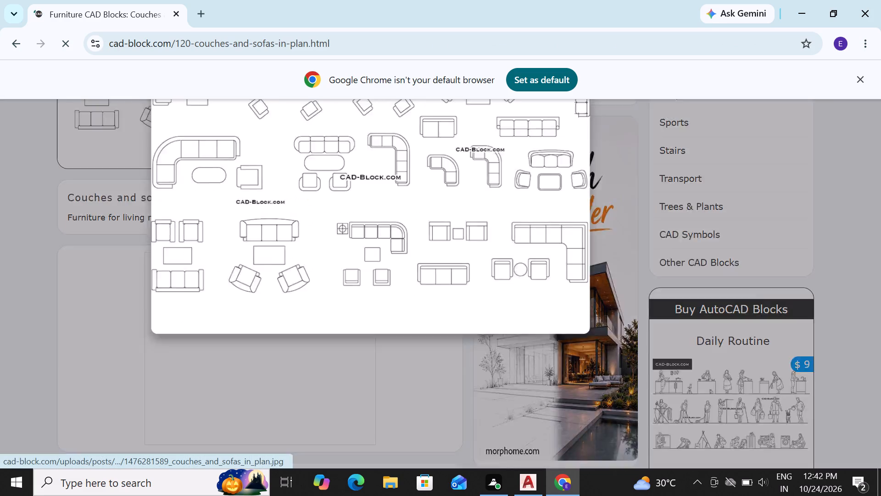
pyautogui.scroll(-2, 396, 223)
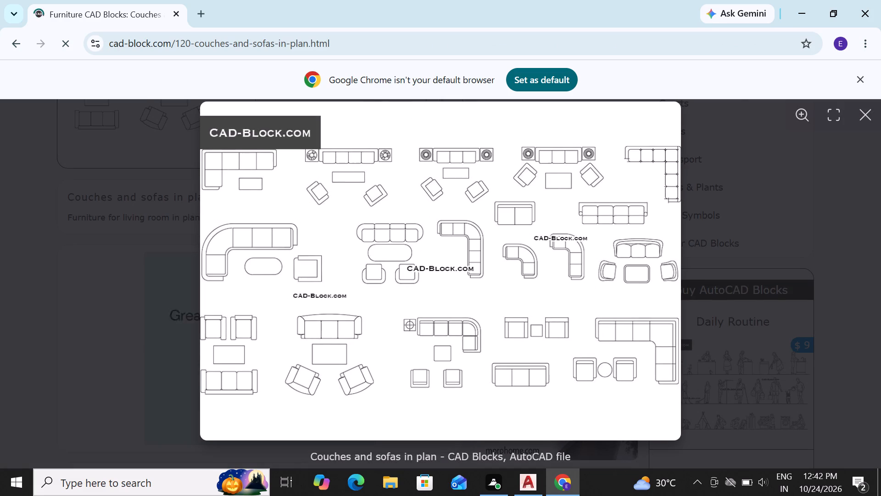
pyautogui.click(470, 251)
pyautogui.scroll(-5, 485, 245)
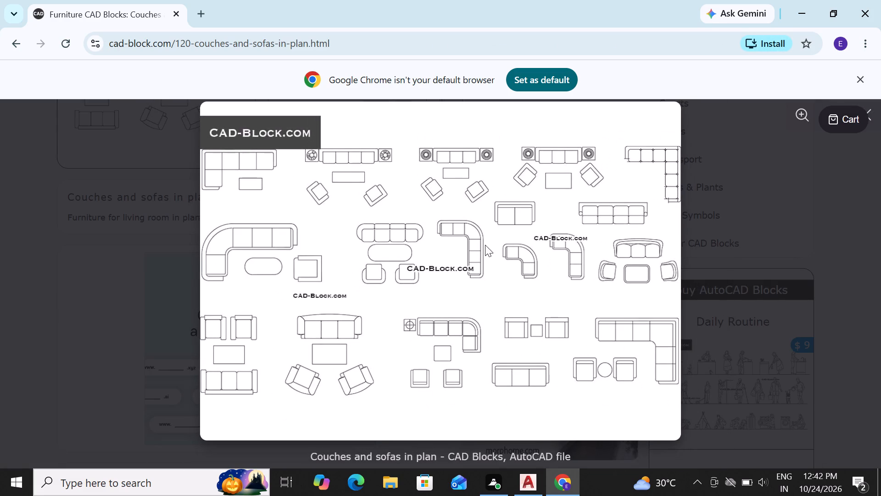
pyautogui.scroll(-1, 485, 245)
pyautogui.moveTo(485, 271); pyautogui.dragTo(489, 213, button='middle')
pyautogui.click(18, 38)
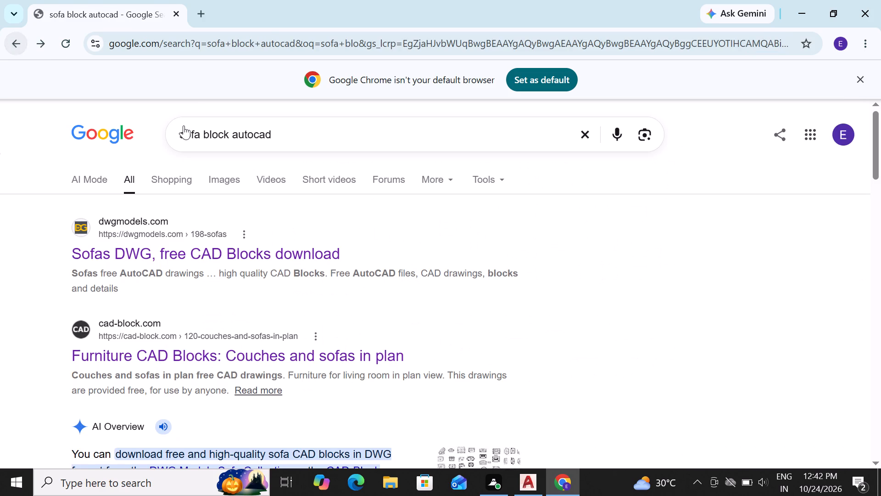
# Examine the Sofas Bundle CAD Block Collection pin on Pinterest's "Sofa Layout Cad Block" page, and return to the new tab page.
pyautogui.scroll(-1, 286, 274)
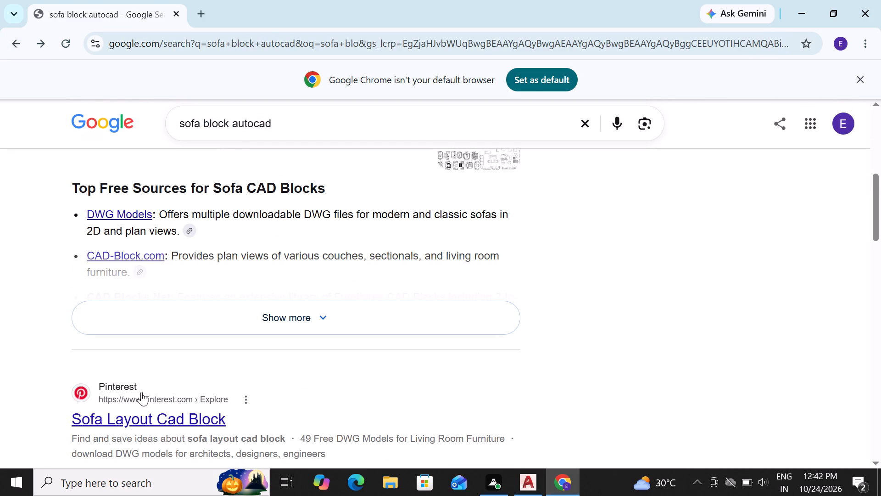
pyautogui.click(145, 395)
pyautogui.doubleClick(170, 407)
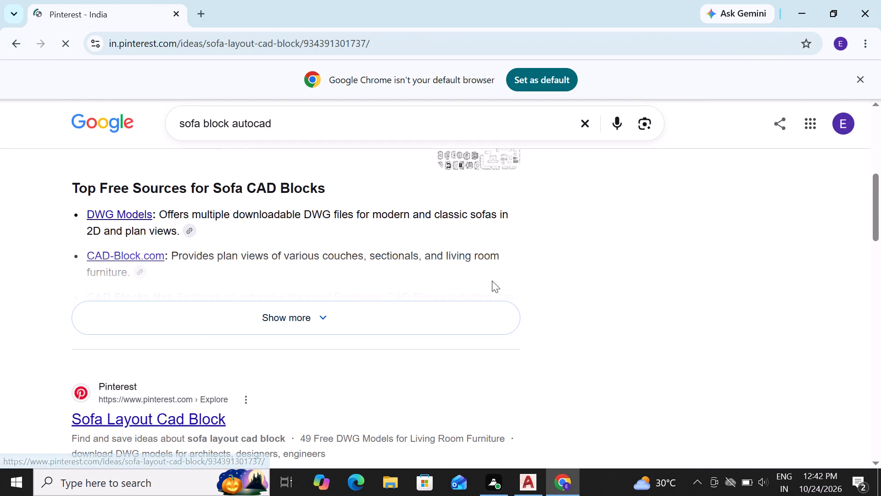
pyautogui.scroll(-1, 441, 293)
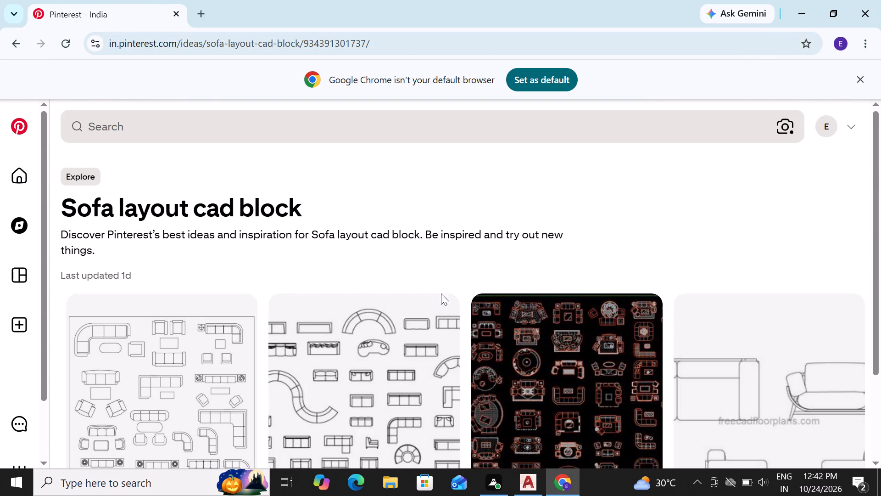
pyautogui.click(380, 335)
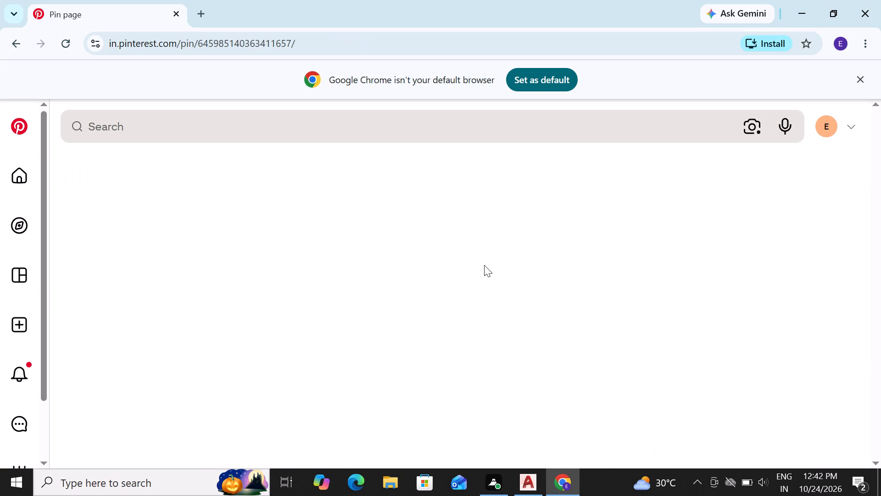
pyautogui.scroll(-2, 482, 285)
pyautogui.scroll(2, 483, 283)
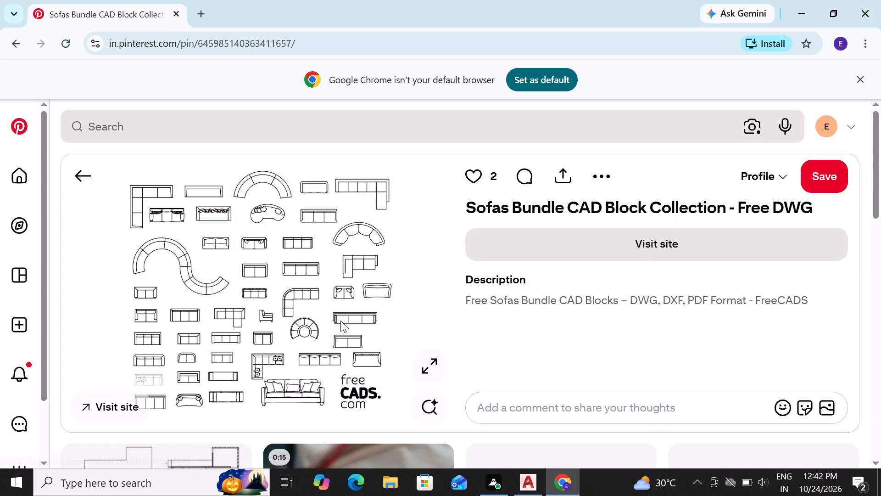
pyautogui.scroll(-1, 420, 281)
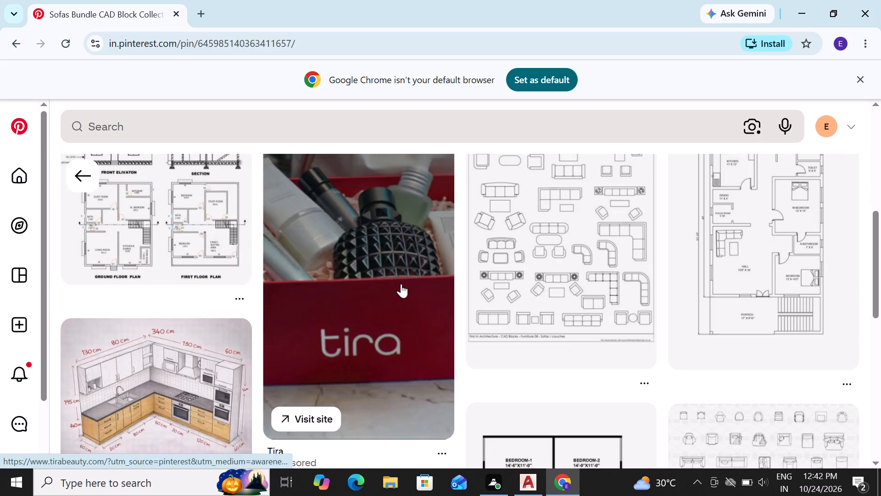
pyautogui.scroll(1, 401, 284)
pyautogui.scroll(-1, 400, 284)
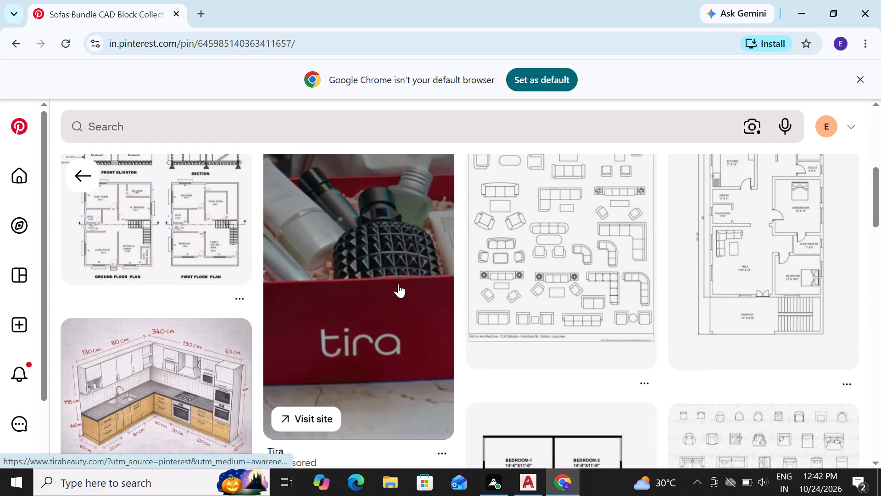
pyautogui.scroll(1, 398, 284)
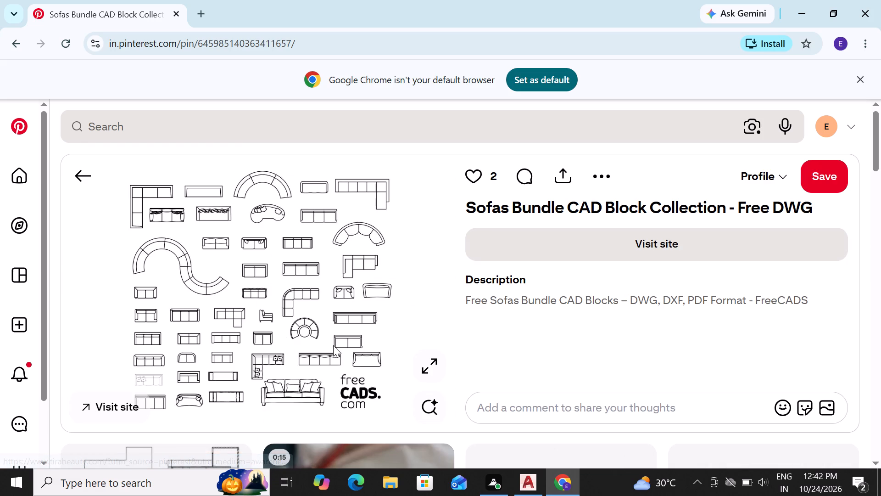
pyautogui.click(333, 333)
pyautogui.click(309, 323)
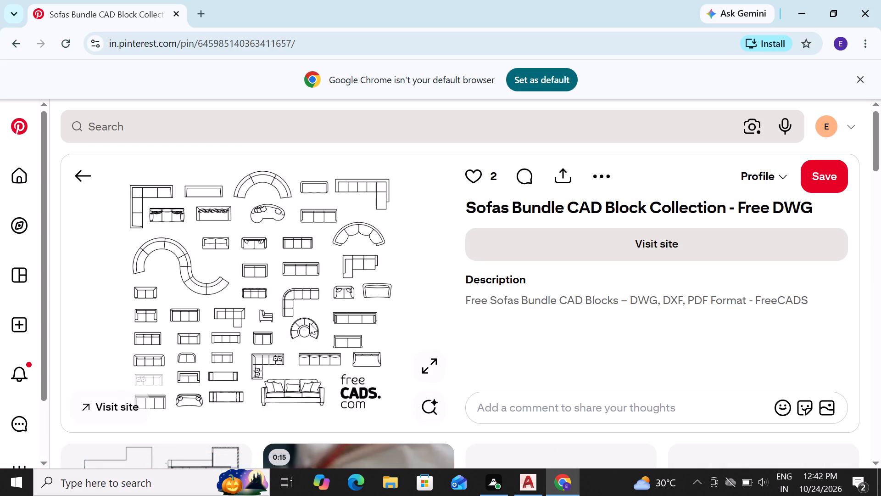
pyautogui.click(309, 323)
pyautogui.click(72, 174)
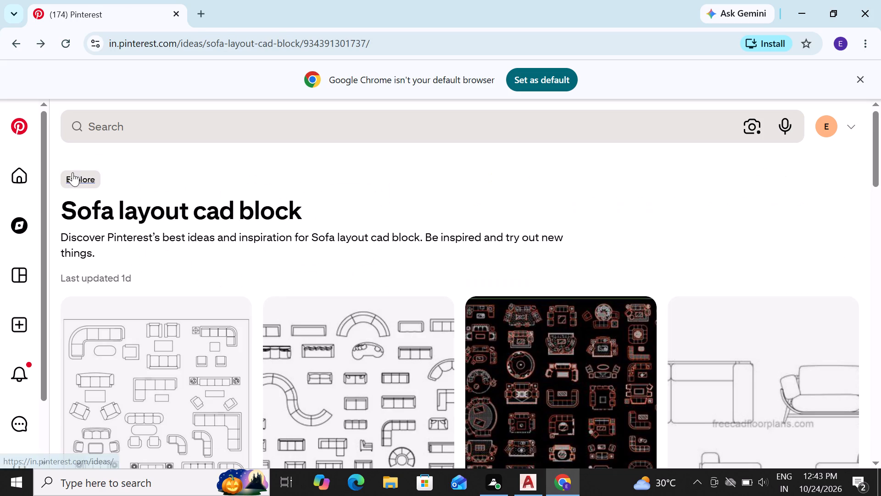
pyautogui.click(19, 44)
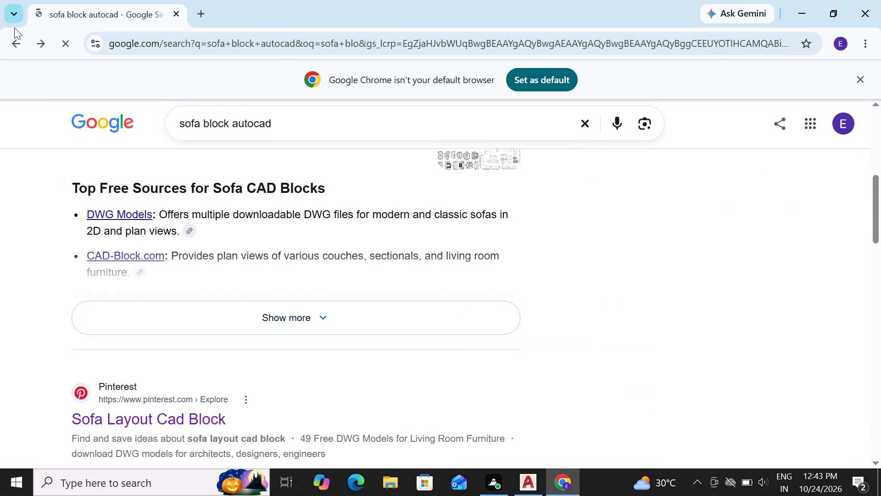
pyautogui.click(14, 40)
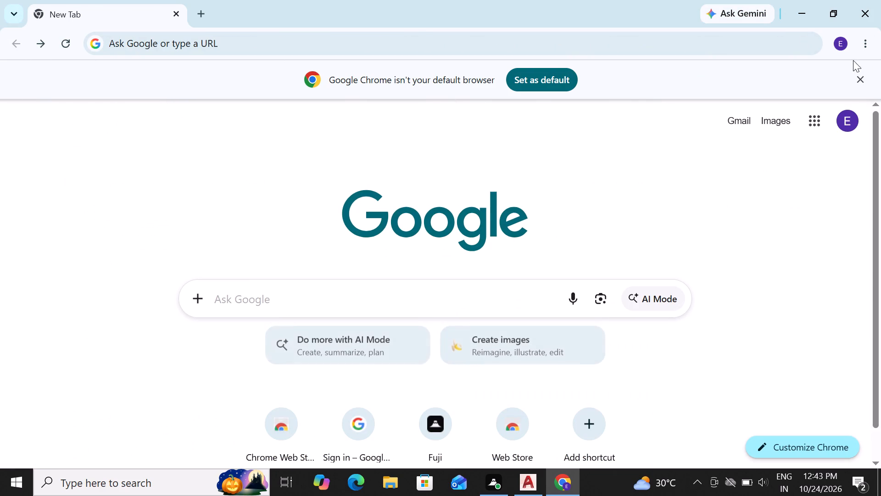
# Open the browser's download history.
pyautogui.click(862, 49)
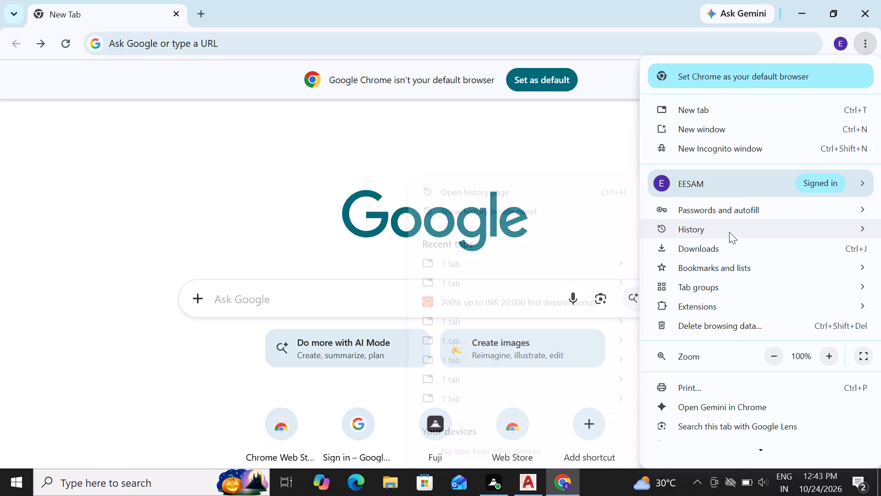
pyautogui.click(728, 247)
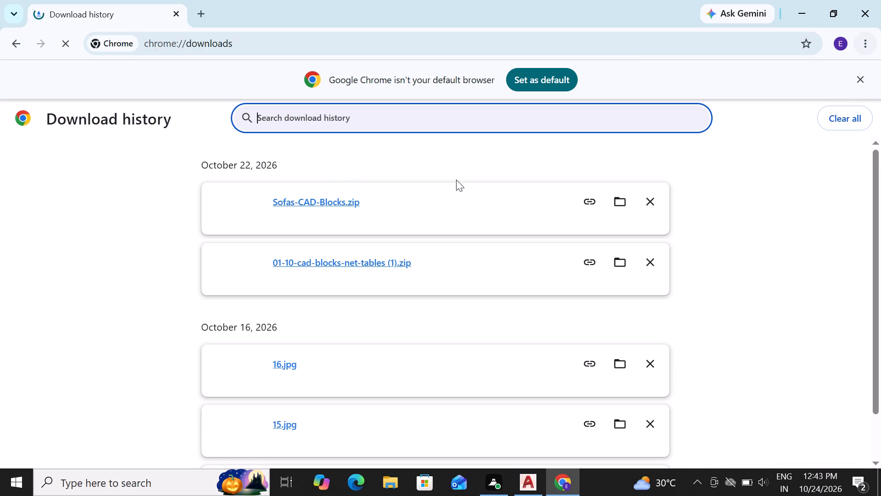
# Open the 66-Sofas-Cads-Blocks-Dwg-Download drawing from the downloaded Sofas-CAD-Blocks.zip as read-only.
pyautogui.click(340, 206)
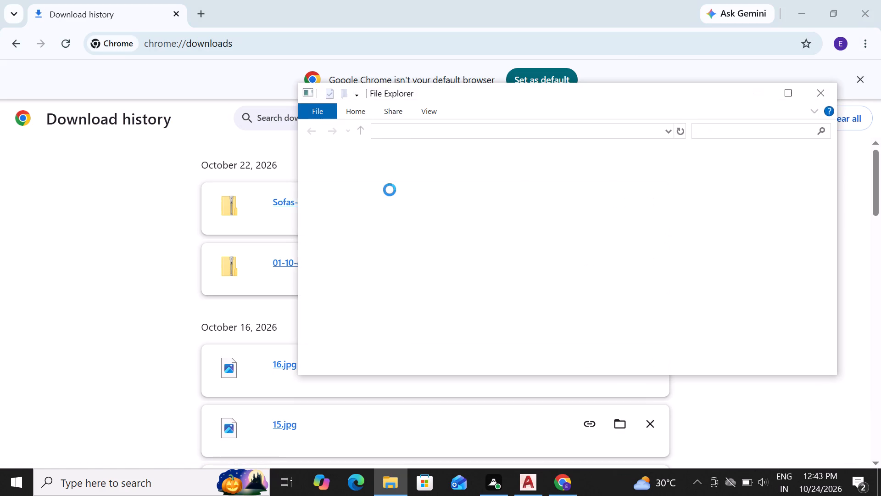
pyautogui.doubleClick(496, 181)
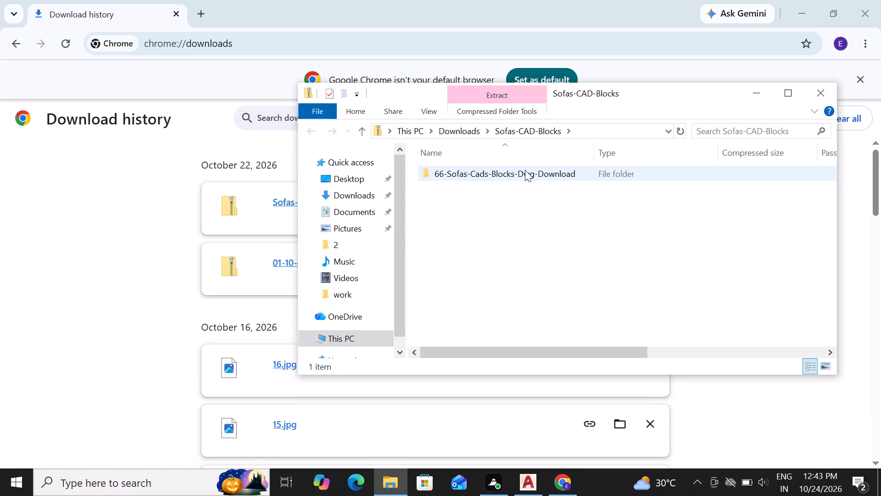
pyautogui.doubleClick(526, 170)
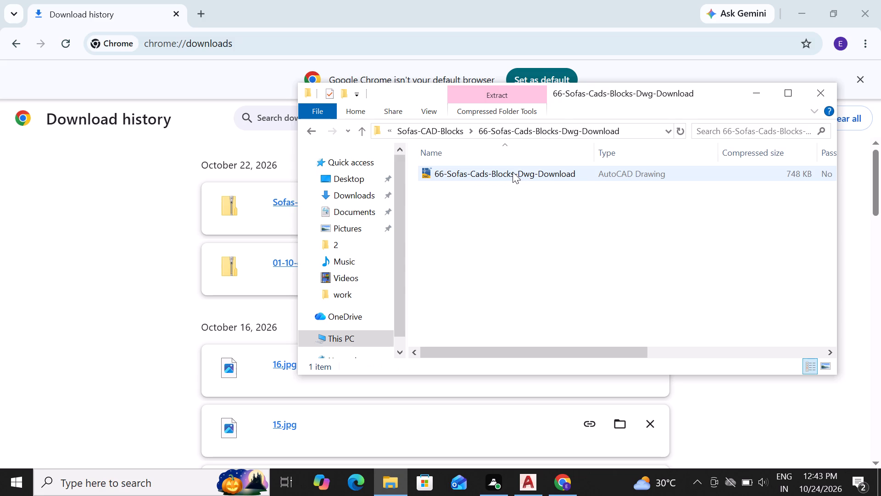
pyautogui.doubleClick(513, 172)
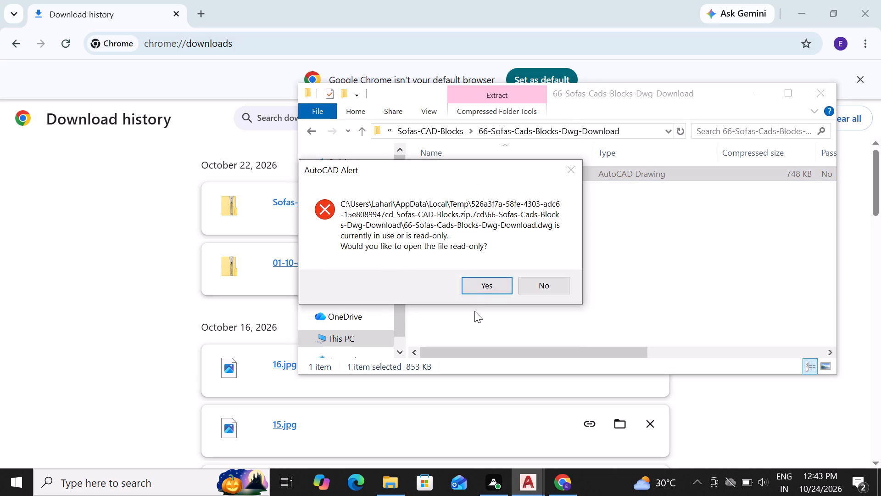
pyautogui.click(482, 285)
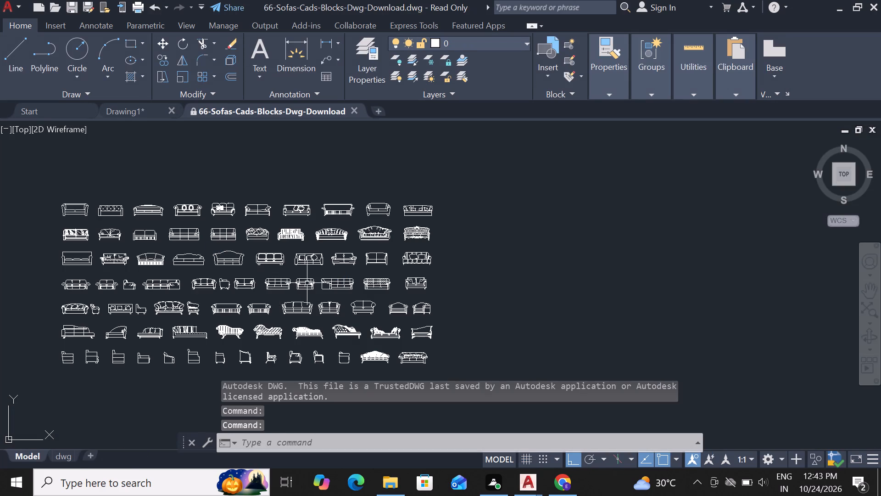
# Copy the three-cushion sofa block from the fifth row of the sofa drawing and paste it into Drawing1 beside the floor plan.
pyautogui.click(121, 308)
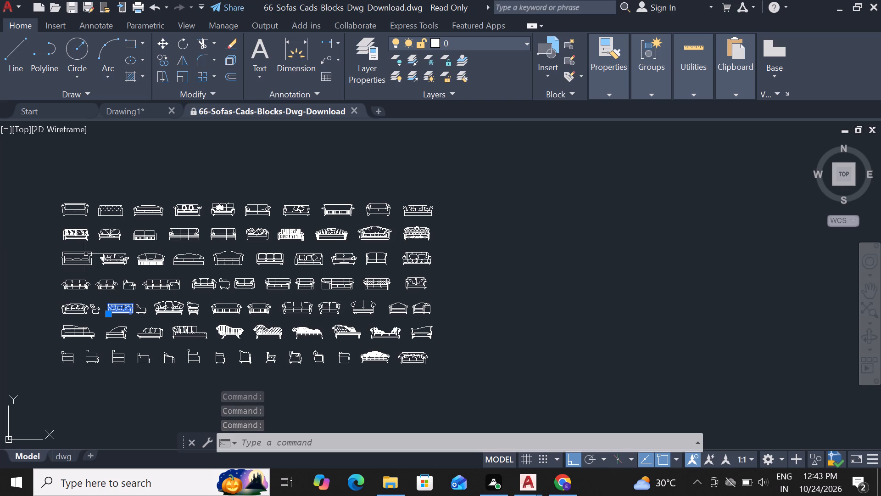
pyautogui.hotkey('ctrl', 'c')
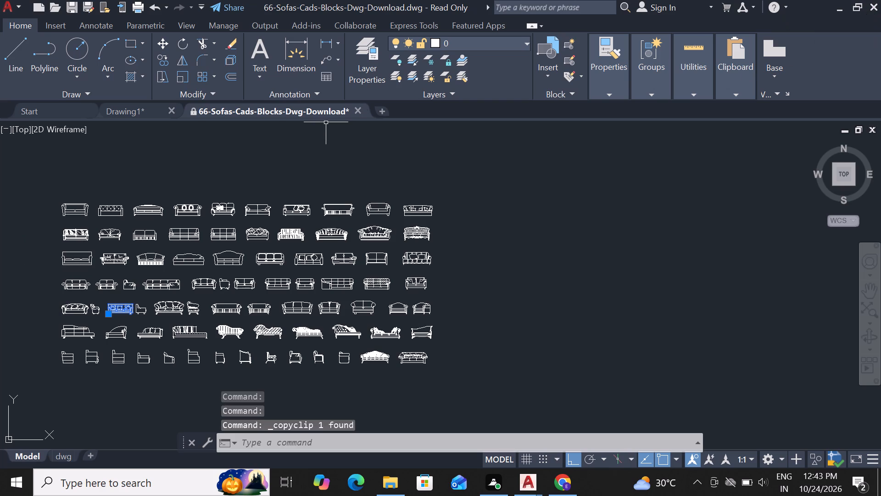
pyautogui.click(142, 113)
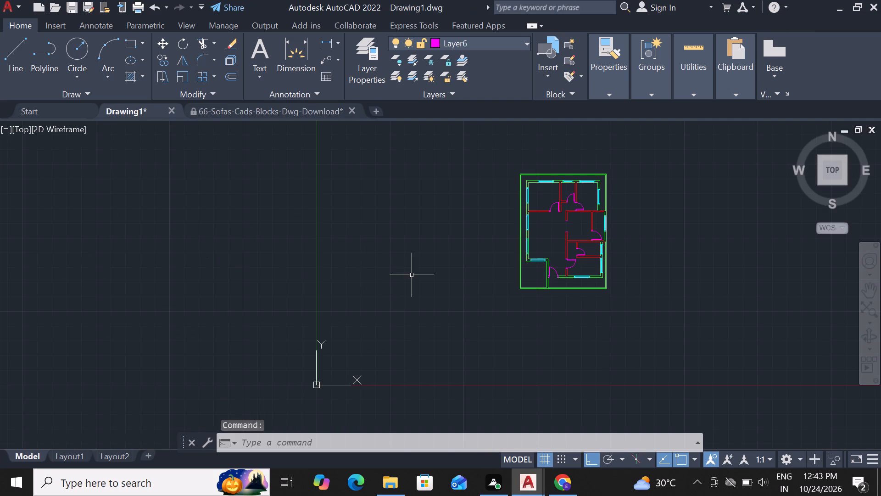
pyautogui.click(412, 275)
pyautogui.hotkey('ctrl', 'v')
pyautogui.click(412, 275)
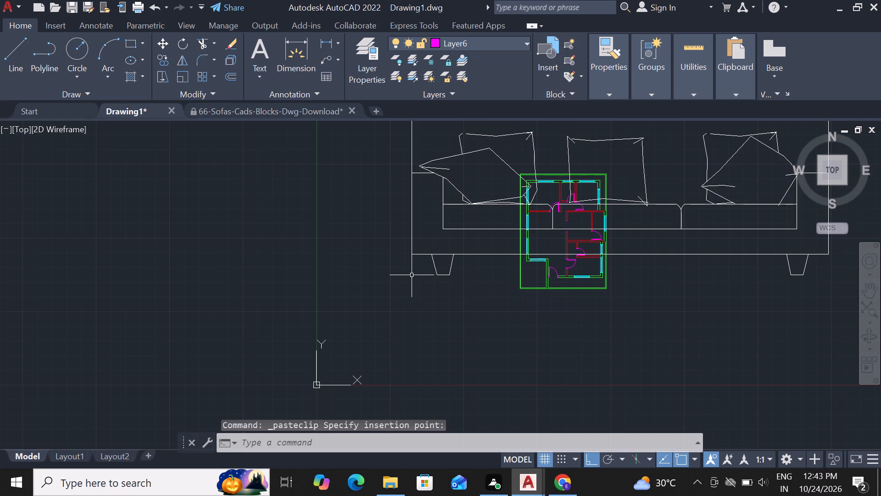
# Scale the pasted sofa freehand from its lower-left corner down to furniture size relative to the floor plan.
pyautogui.click(455, 232)
pyautogui.click(465, 222)
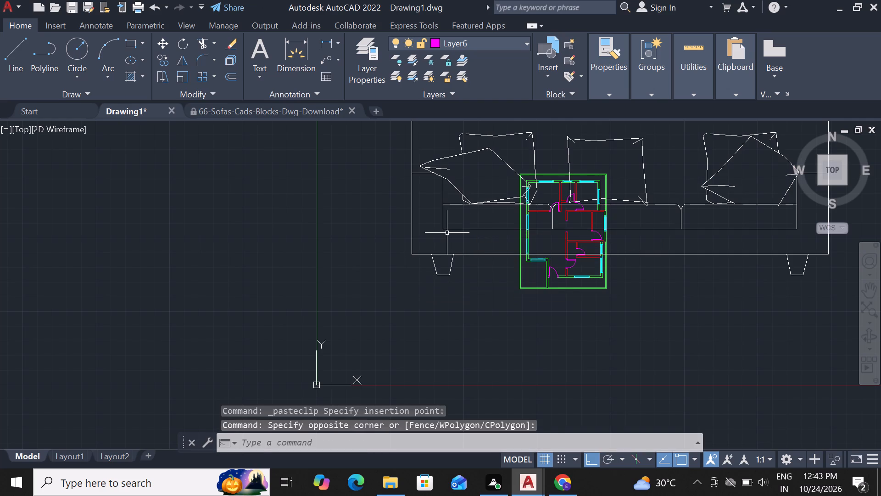
pyautogui.click(451, 227)
pyautogui.click(435, 231)
pyautogui.write('sc')
pyautogui.press('space')
pyautogui.click(414, 253)
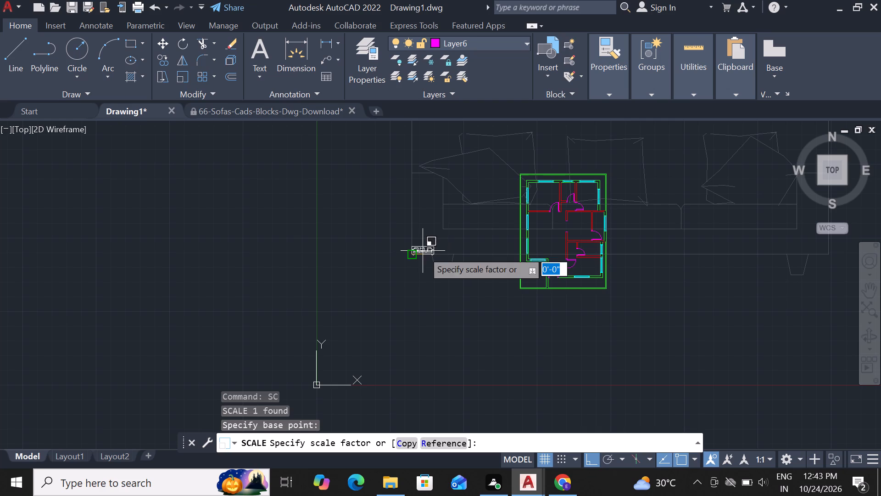
pyautogui.click(423, 251)
pyautogui.scroll(2, 423, 251)
pyautogui.click(423, 251)
# Rotate the sofa 90° so it stands vertically.
pyautogui.click(442, 245)
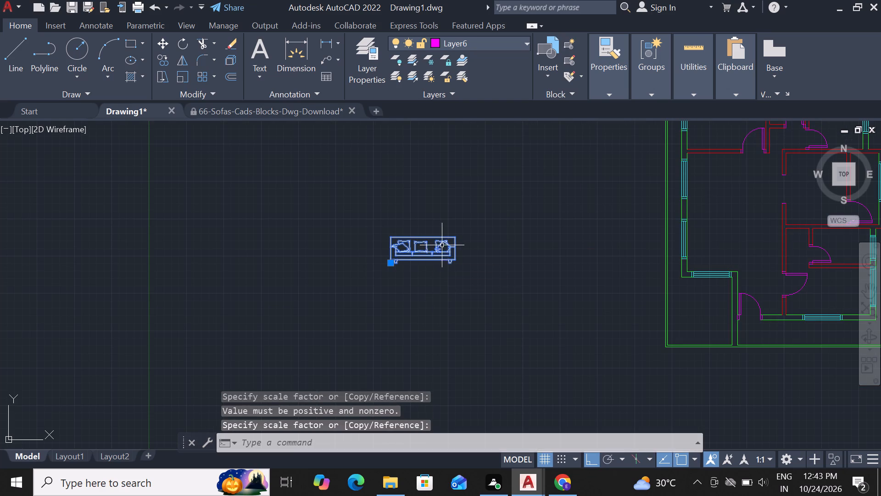
pyautogui.write('ro')
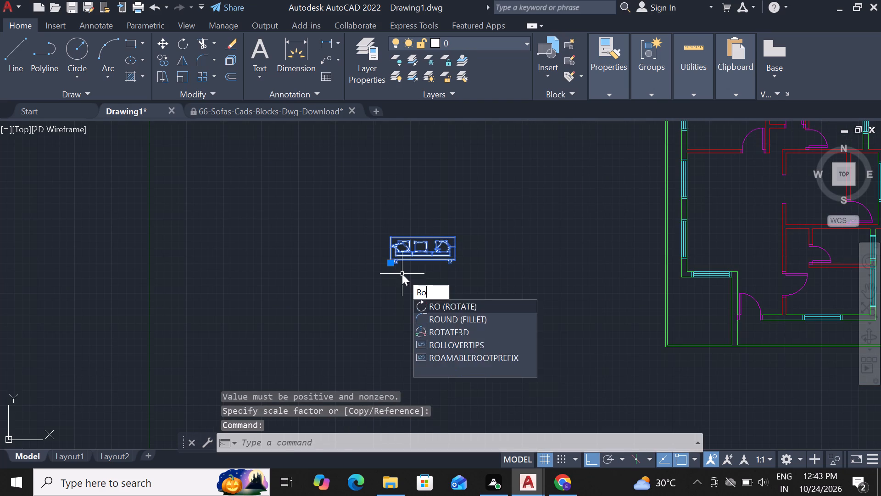
pyautogui.press('space')
pyautogui.click(423, 255)
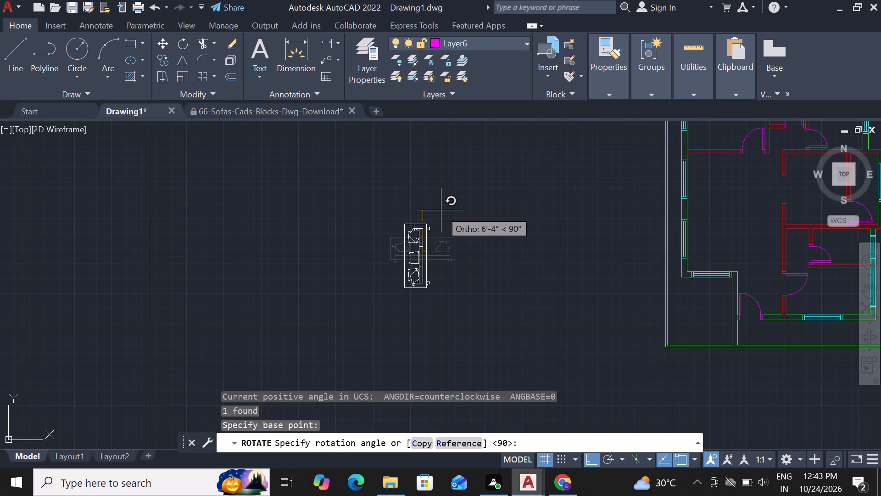
pyautogui.click(441, 210)
# Move the sofa horizontally about 40' into the house, next to the window in the large room's west wall.
pyautogui.click(416, 258)
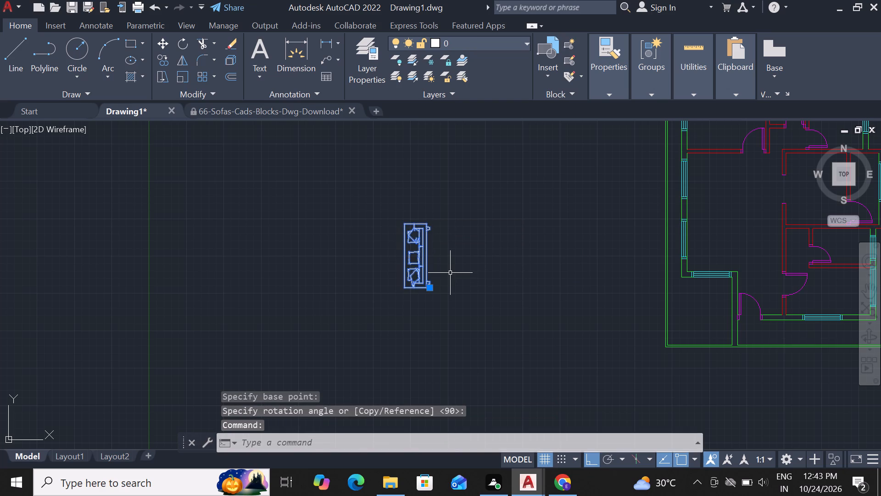
pyautogui.write('m')
pyautogui.press('space')
pyautogui.click(409, 280)
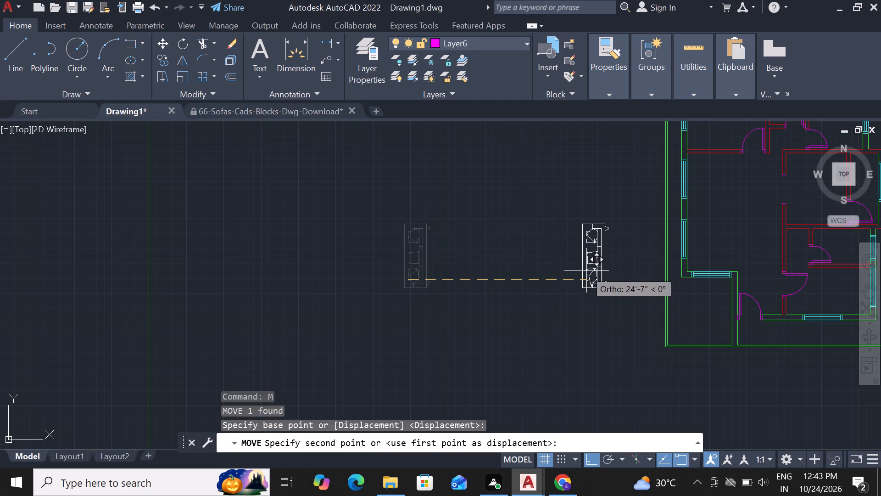
pyautogui.scroll(3, 696, 237)
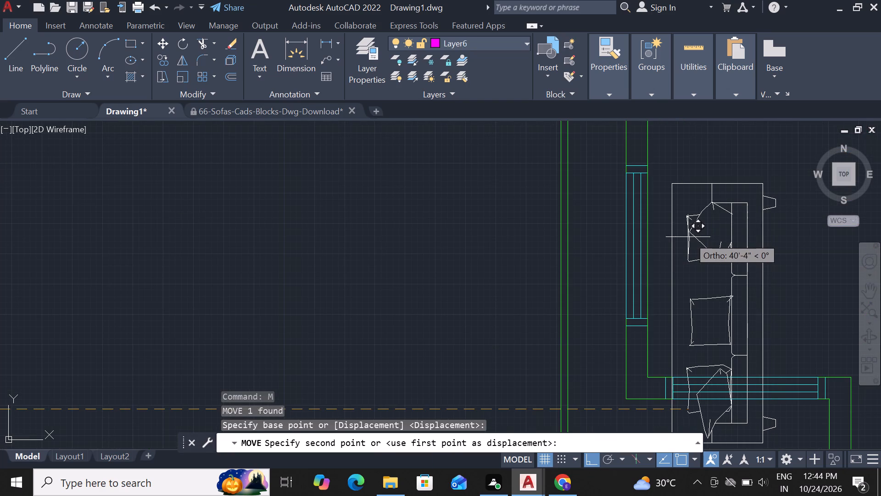
pyautogui.click(683, 237)
# Scale the sofa down freehand from its west edge so it fits inside the room beside the window.
pyautogui.click(695, 239)
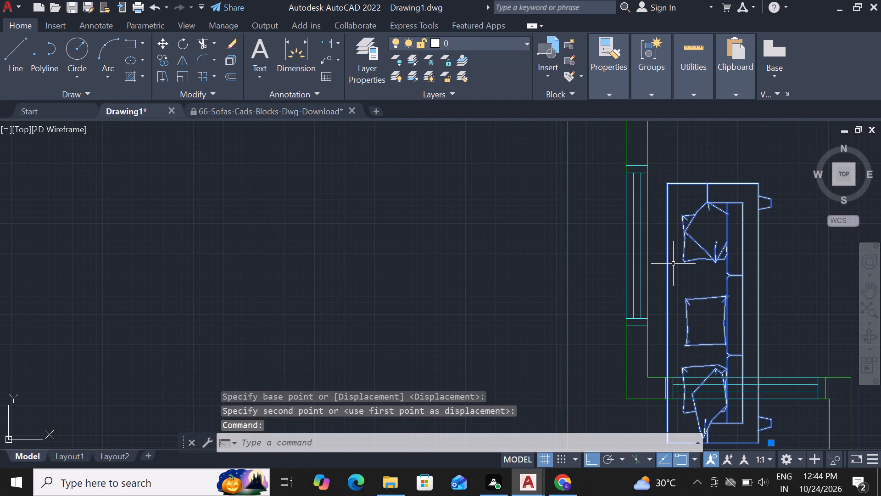
pyautogui.write('sc')
pyautogui.press('space')
pyautogui.click(673, 264)
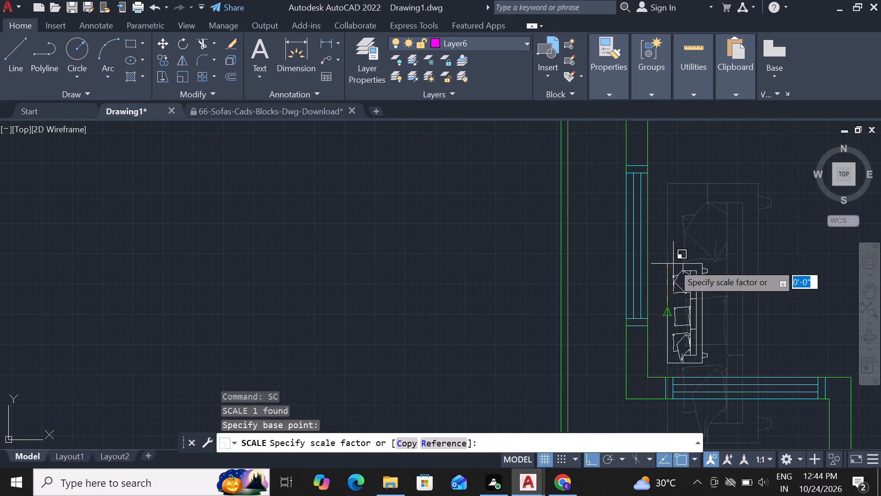
pyautogui.click(676, 254)
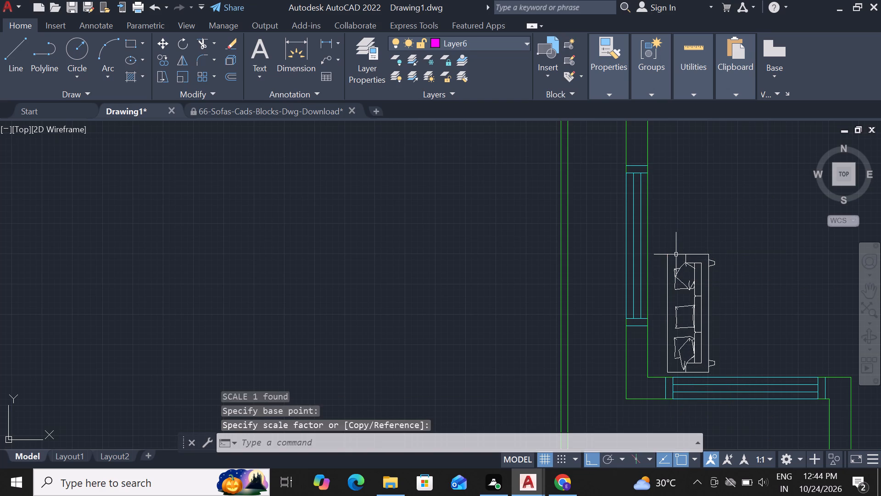
# Move the reduced sofa straight up along the west window, clear of the room's lower wall.
pyautogui.click(676, 265)
pyautogui.click(677, 271)
pyautogui.click(676, 275)
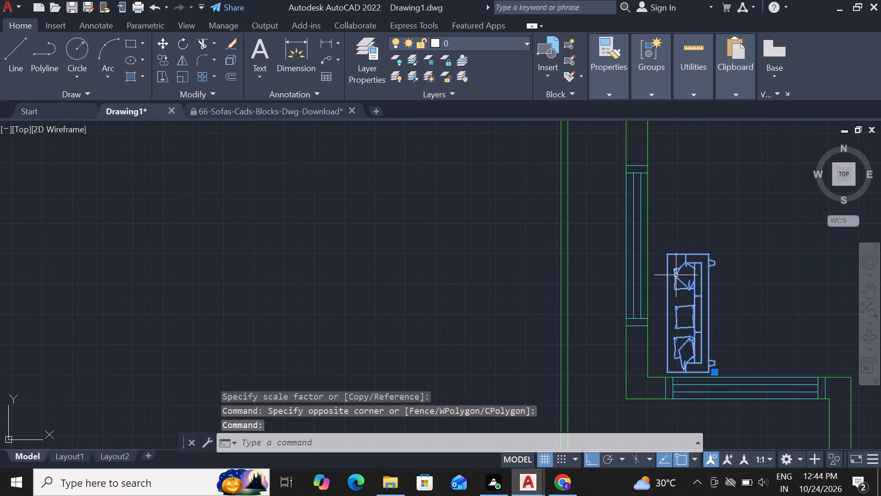
pyautogui.write('m')
pyautogui.press('space')
pyautogui.click(676, 275)
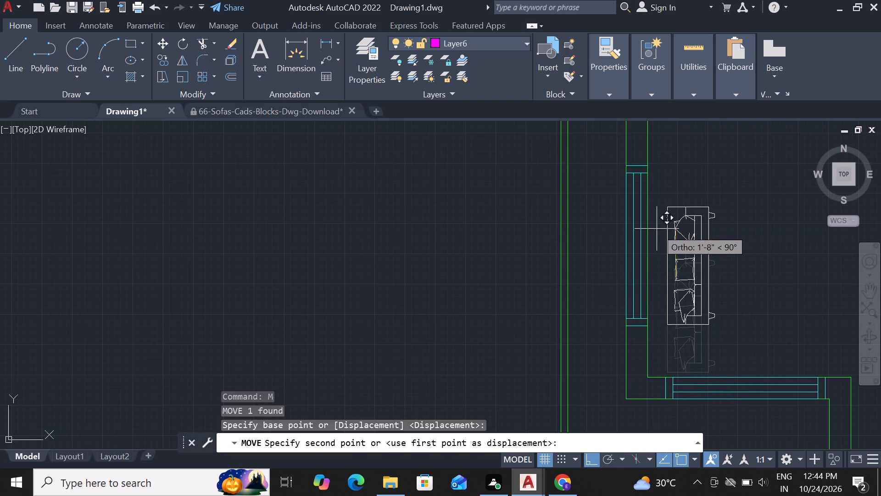
pyautogui.click(659, 218)
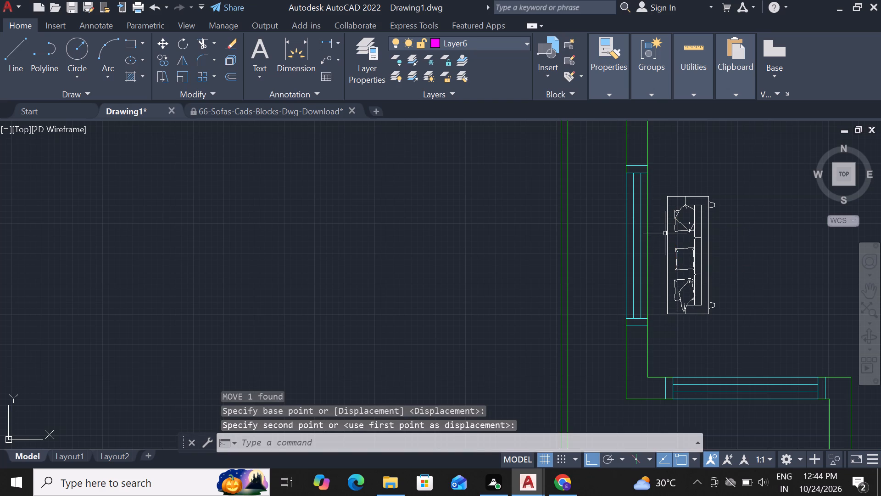
# Copy the sofa horizontally to a spot just east of the original.
pyautogui.click(669, 253)
pyautogui.click(669, 282)
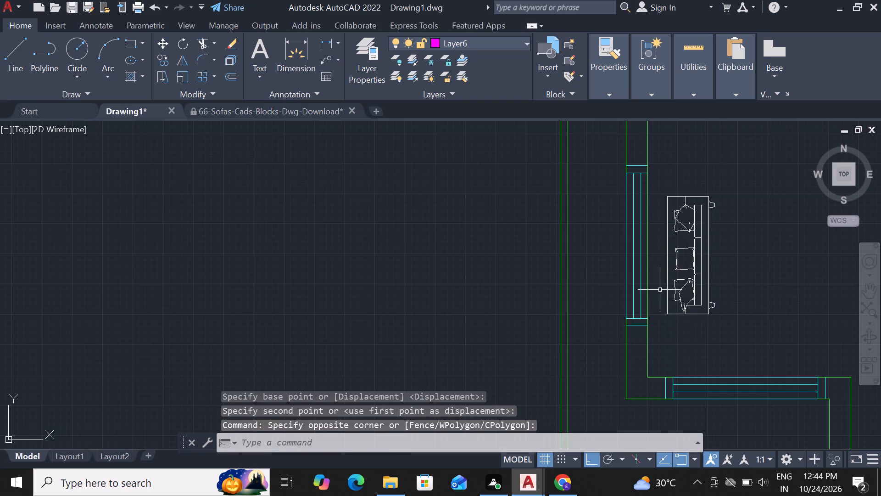
pyautogui.click(674, 290)
pyautogui.write('co')
pyautogui.press('space')
pyautogui.click(681, 276)
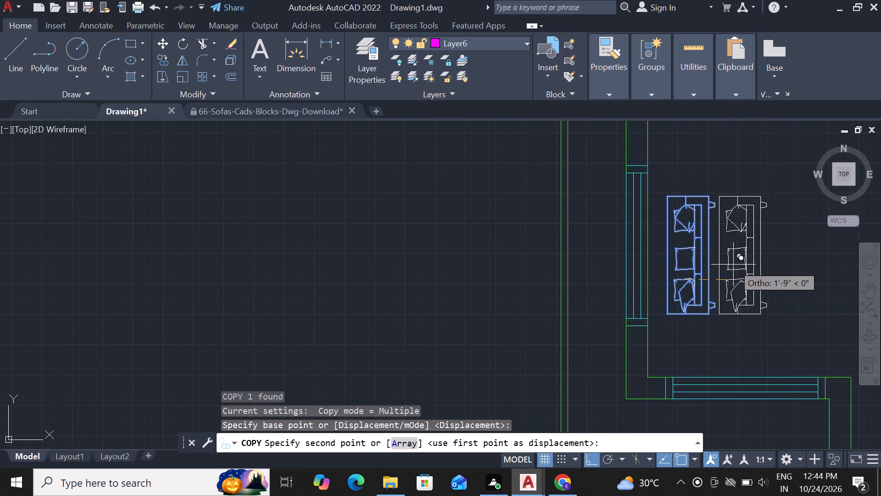
pyautogui.click(750, 265)
pyautogui.press('Escape')
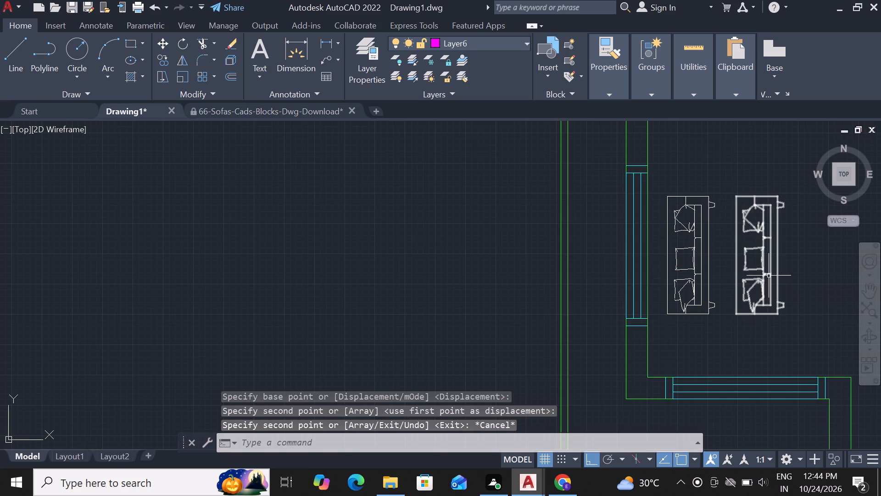
# Rotate the copied sofa 90° so it lies horizontally.
pyautogui.click(769, 275)
pyautogui.write('ro')
pyautogui.press('space')
pyautogui.click(732, 276)
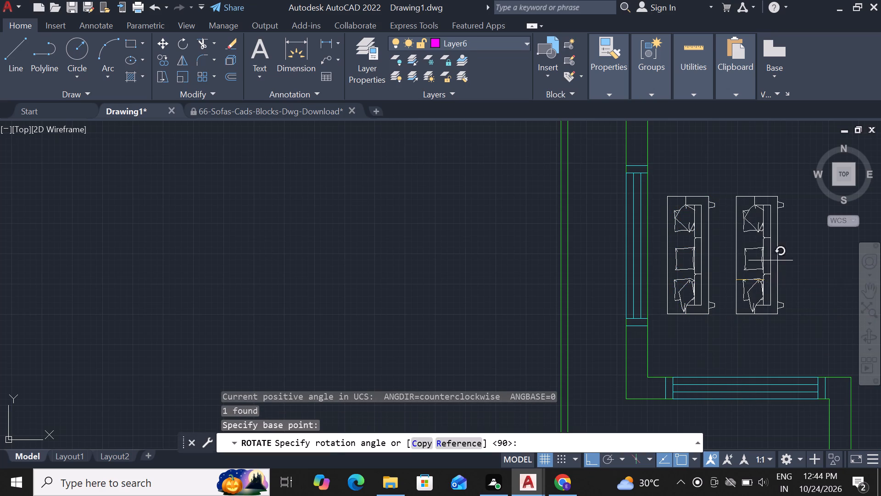
pyautogui.click(742, 188)
# Move the horizontal sofa down and then east so it sits along the room's lower window wall, below the vertical sofa.
pyautogui.click(723, 272)
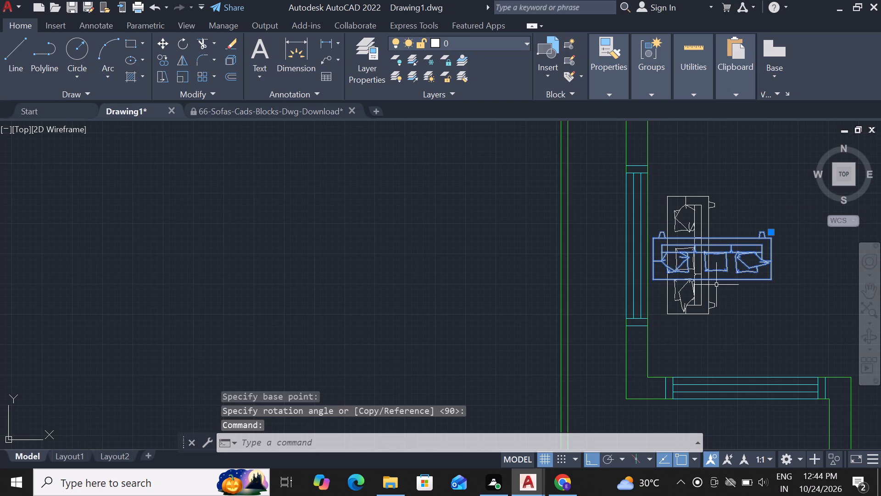
pyautogui.write('m')
pyautogui.press('space')
pyautogui.click(727, 261)
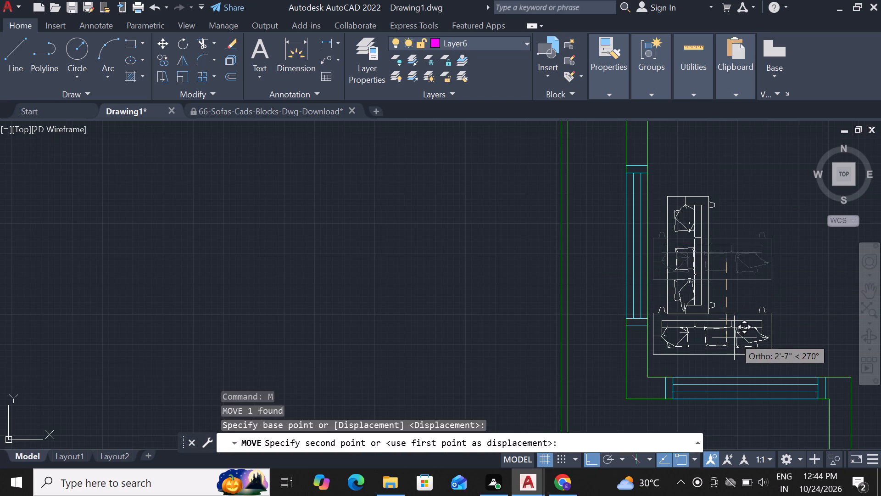
pyautogui.click(739, 353)
pyautogui.click(686, 354)
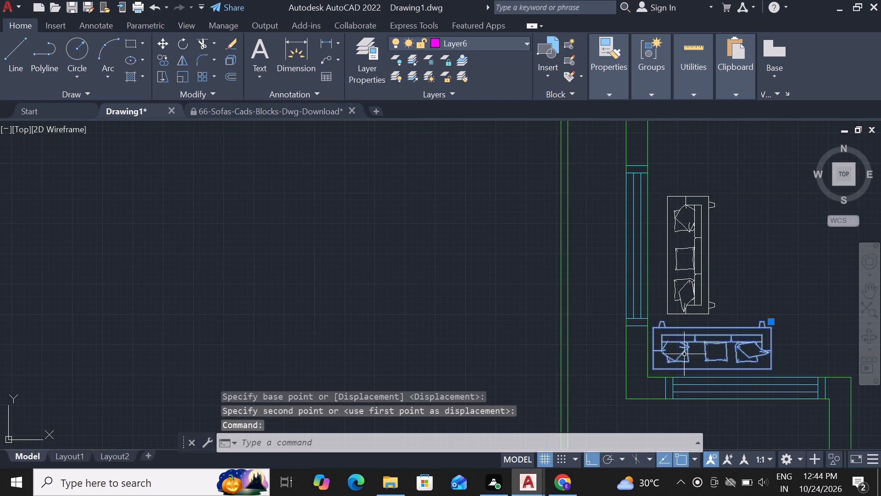
pyautogui.write('m')
pyautogui.press('space')
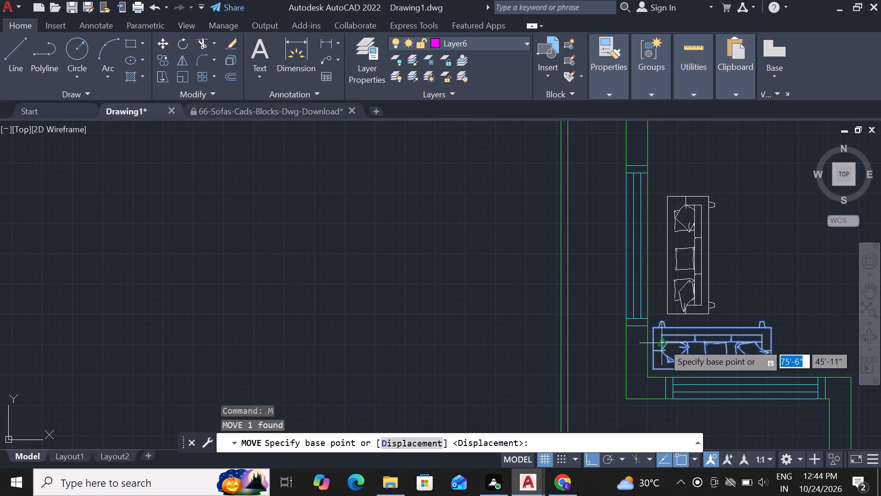
pyautogui.click(663, 343)
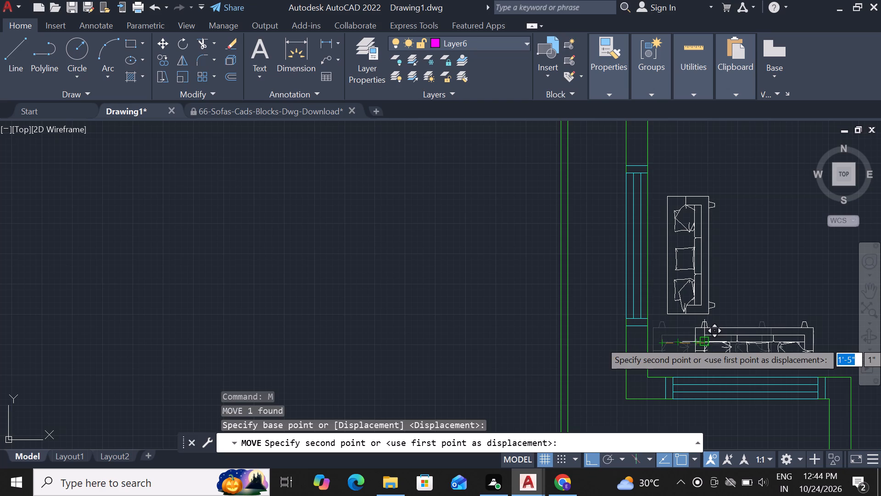
pyautogui.click(704, 341)
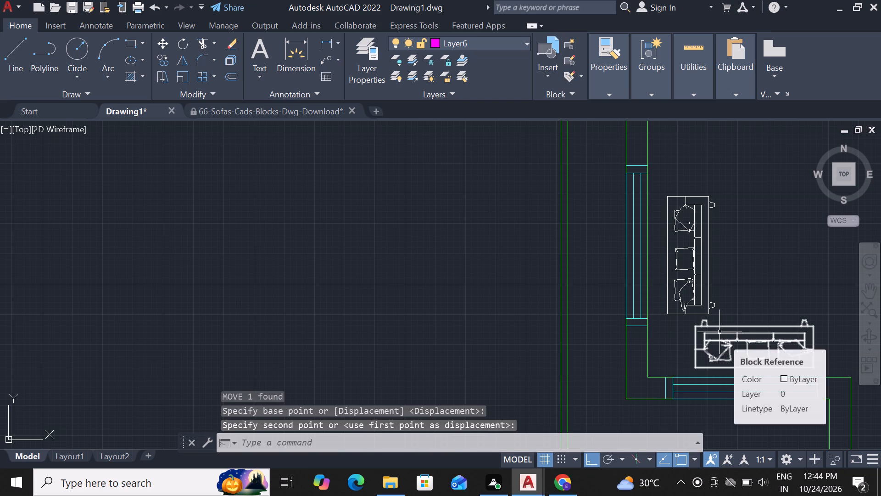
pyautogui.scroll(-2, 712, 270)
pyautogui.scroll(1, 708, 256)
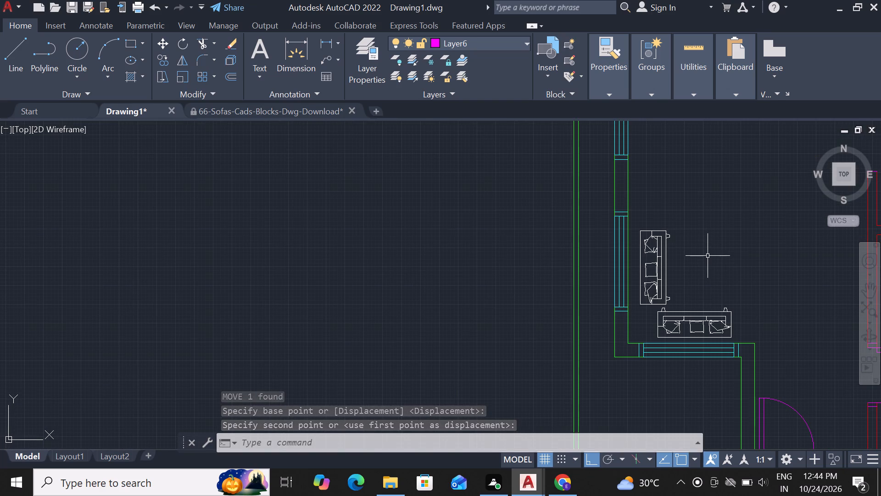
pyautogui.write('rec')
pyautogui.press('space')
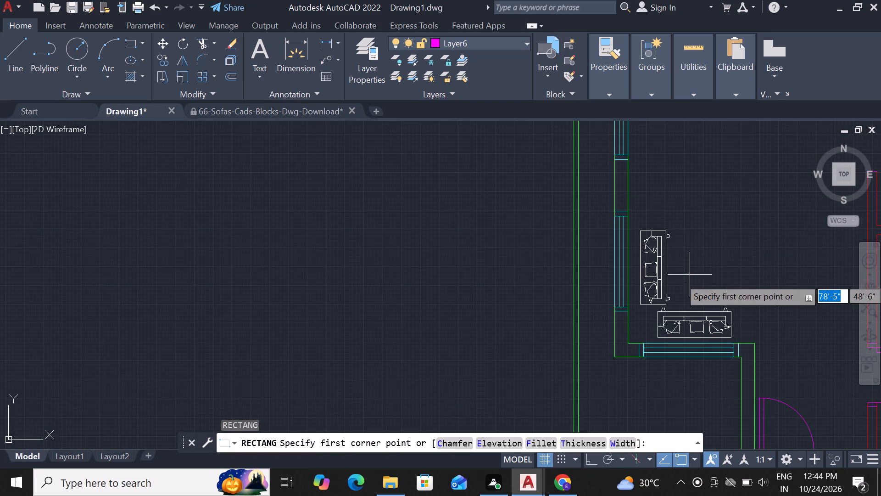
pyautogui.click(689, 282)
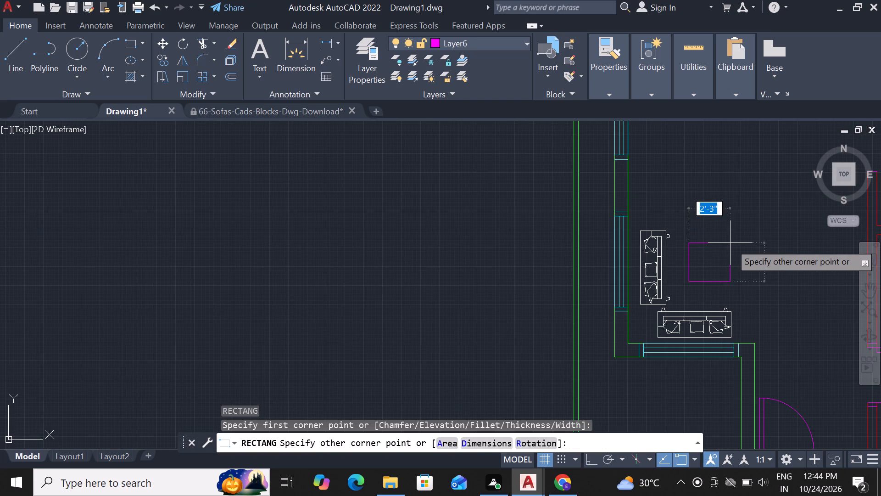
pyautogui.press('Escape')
# Make layer 0 current and draw a small rectangular coffee table east of the vertical sofa, above the lower sofa.
pyautogui.click(530, 42)
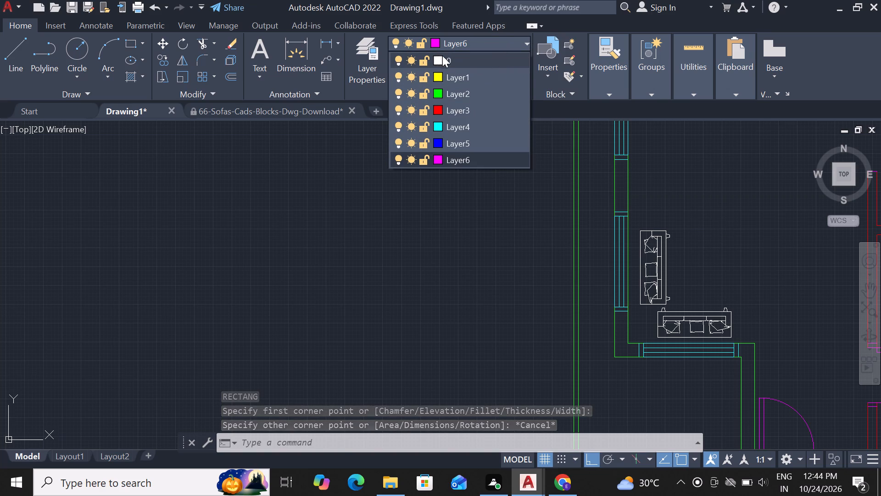
pyautogui.click(462, 62)
pyautogui.write('rec')
pyautogui.press('space')
pyautogui.click(692, 280)
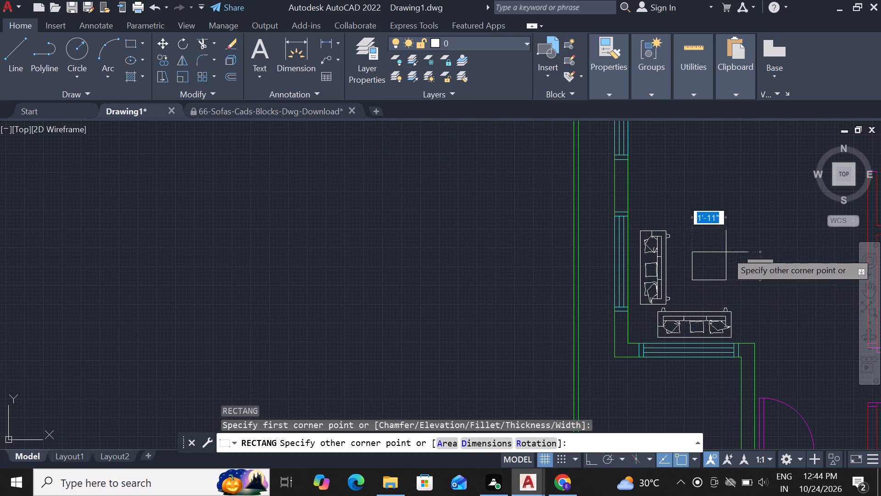
pyautogui.click(732, 247)
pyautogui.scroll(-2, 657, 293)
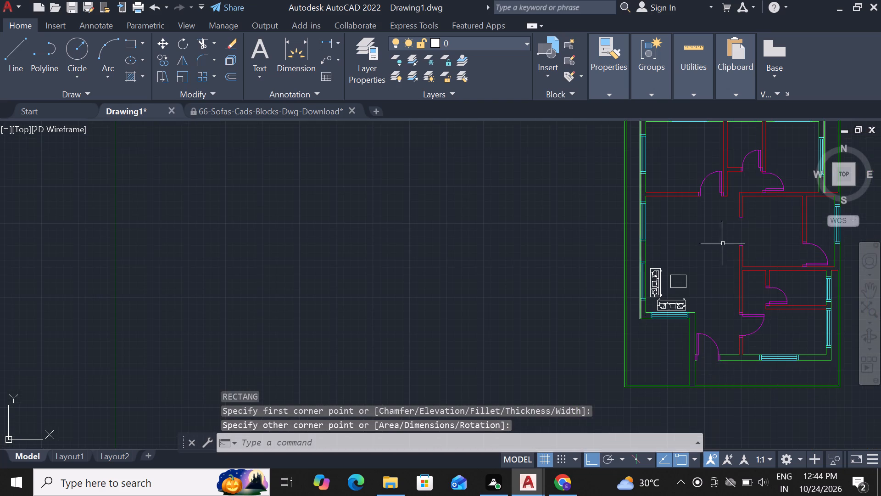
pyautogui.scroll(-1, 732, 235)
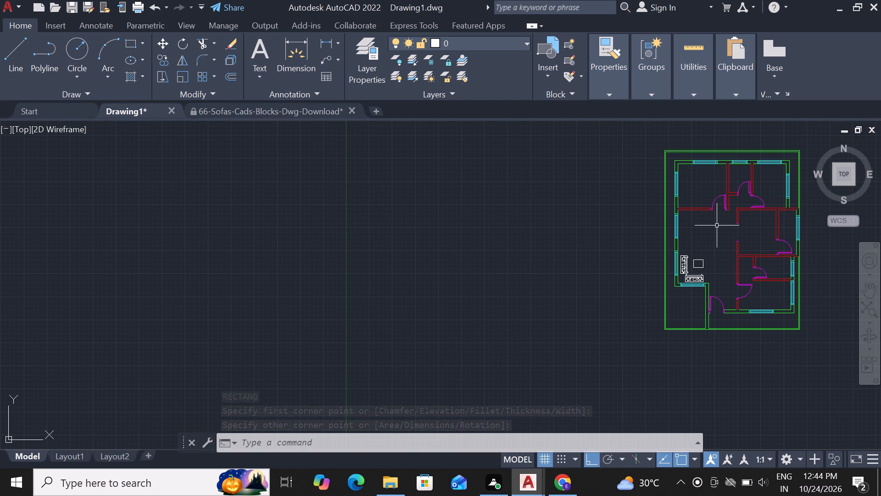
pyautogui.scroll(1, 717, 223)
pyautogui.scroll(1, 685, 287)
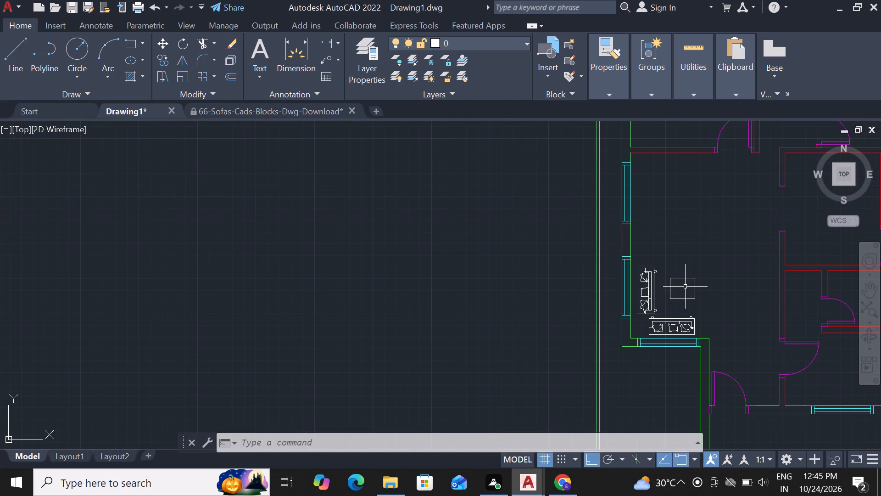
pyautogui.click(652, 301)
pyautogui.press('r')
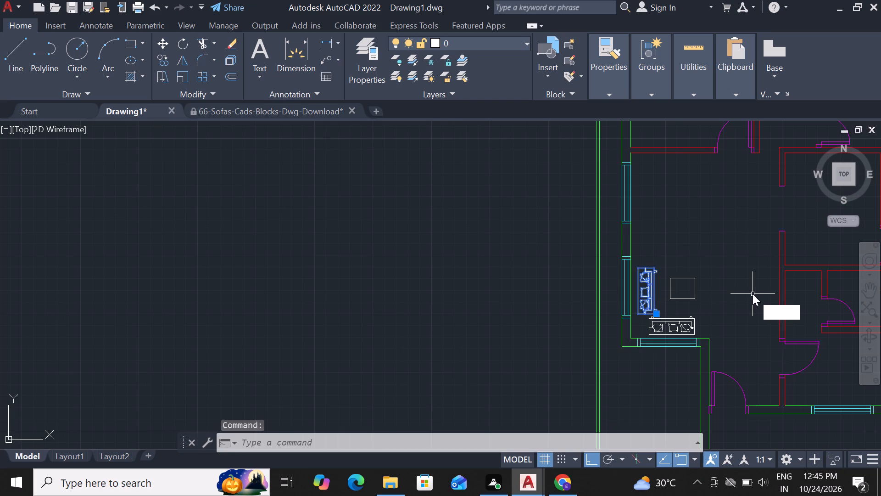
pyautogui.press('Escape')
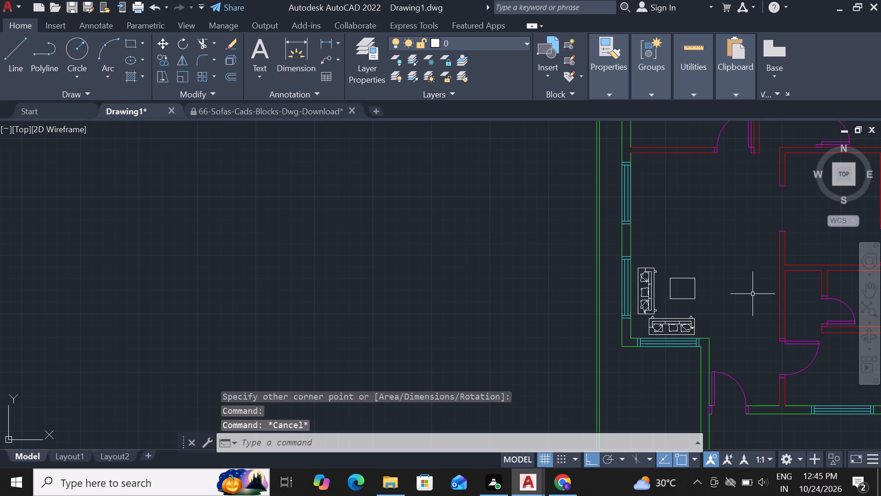
# Copy the vertical sofa straight up along the west wall, beside the next window.
pyautogui.click(647, 292)
pyautogui.write('co')
pyautogui.press('space')
pyautogui.moveTo(648, 296); pyautogui.dragTo(648, 293)
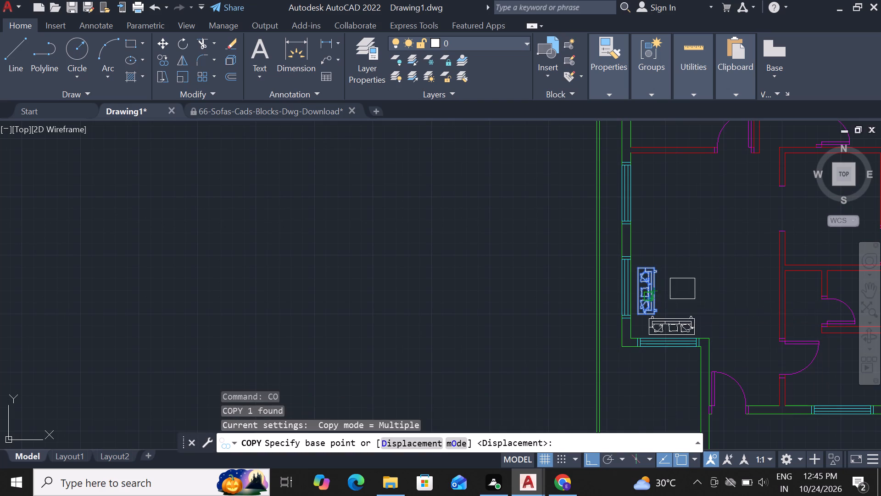
pyautogui.moveTo(648, 293); pyautogui.dragTo(648, 287)
pyautogui.click(667, 228)
pyautogui.press('Escape')
# Rotate the upper sofa copy to 270° so it lies horizontally.
pyautogui.click(647, 233)
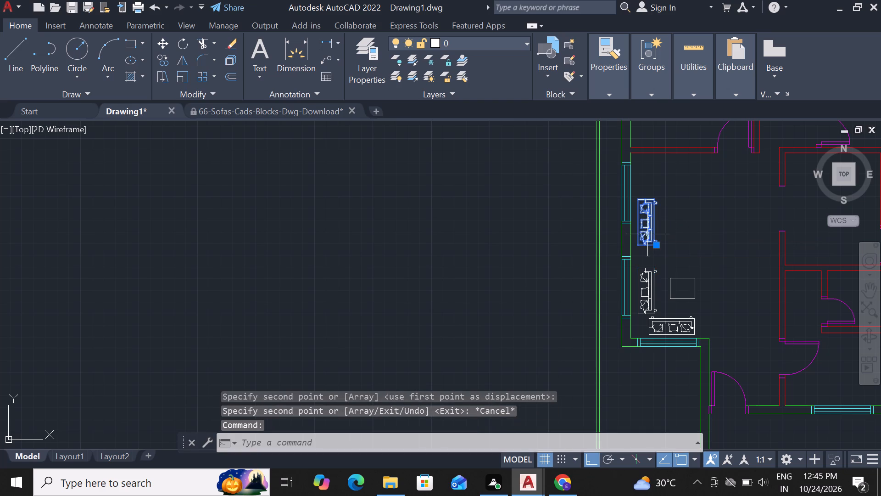
pyautogui.write('ro')
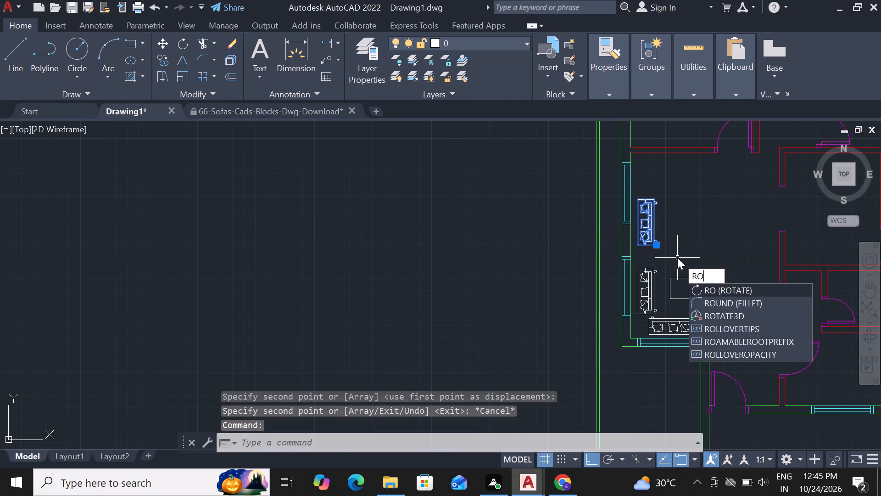
pyautogui.press('space')
pyautogui.click(648, 230)
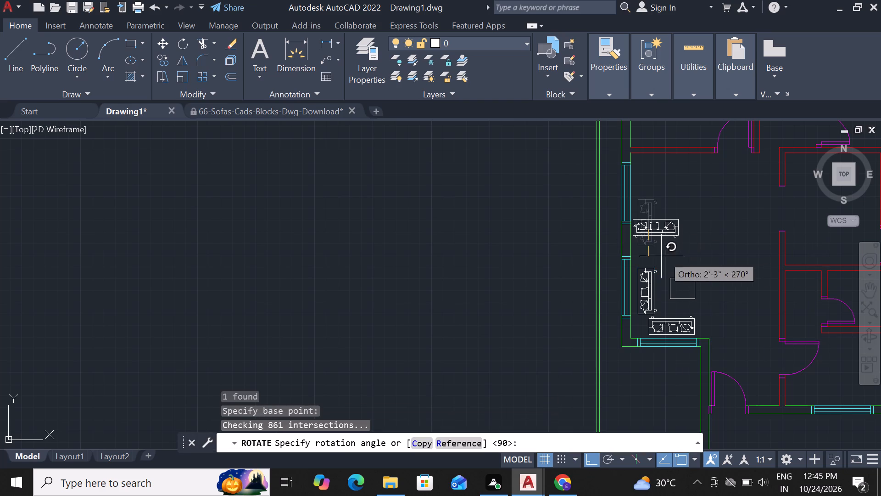
pyautogui.click(649, 260)
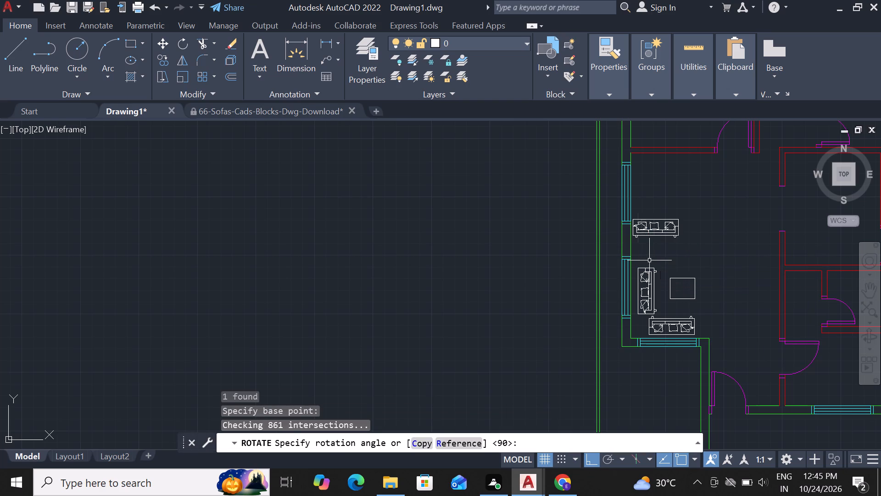
# Move the rotated sofa east, down about 2'-5" and slightly back west so it sits just above the coffee table, opposite the lower sofa.
pyautogui.click(654, 231)
pyautogui.write('m')
pyautogui.press('space')
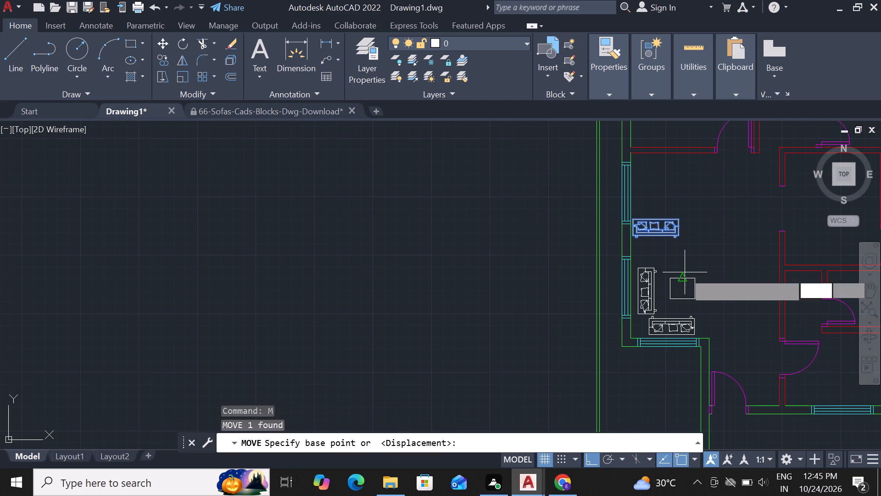
pyautogui.click(673, 235)
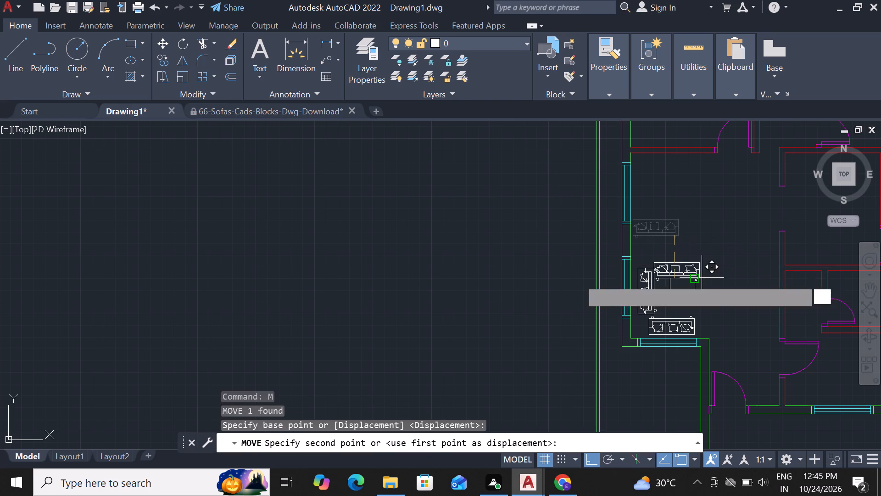
pyautogui.click(717, 268)
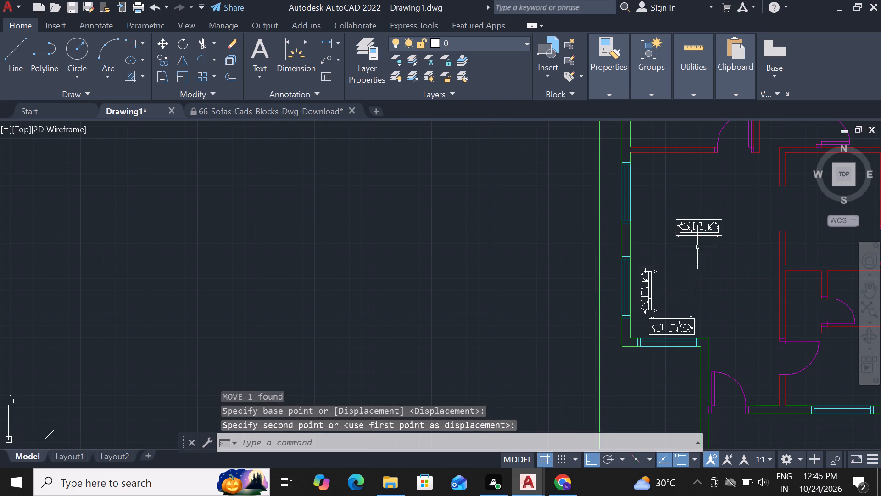
pyautogui.click(694, 233)
pyautogui.write('m')
pyautogui.press('space')
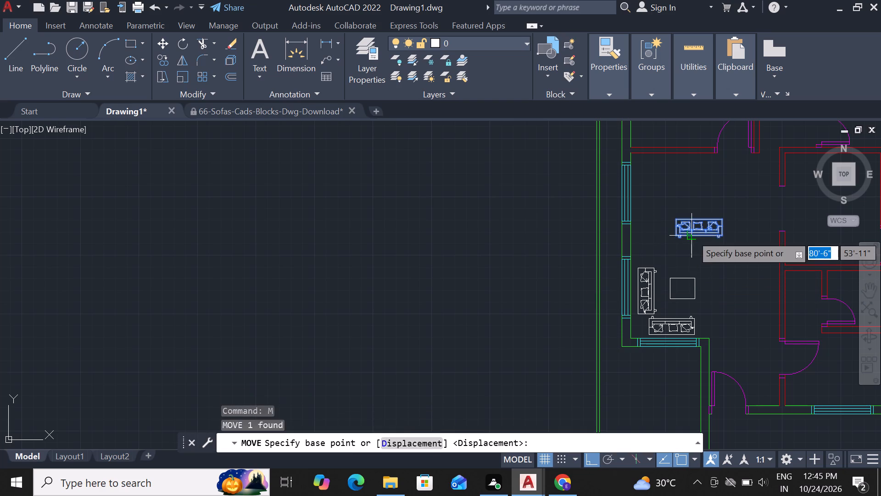
pyautogui.click(691, 235)
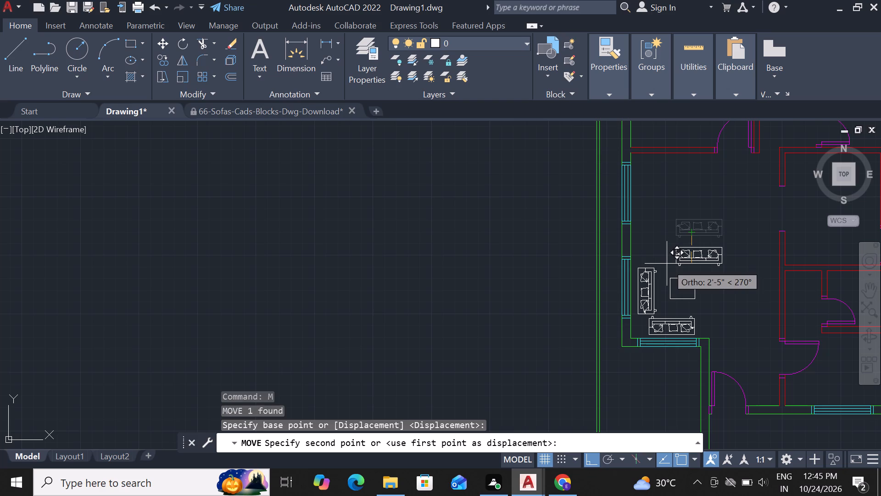
pyautogui.click(667, 264)
pyautogui.click(688, 261)
pyautogui.write('m')
pyautogui.press('space')
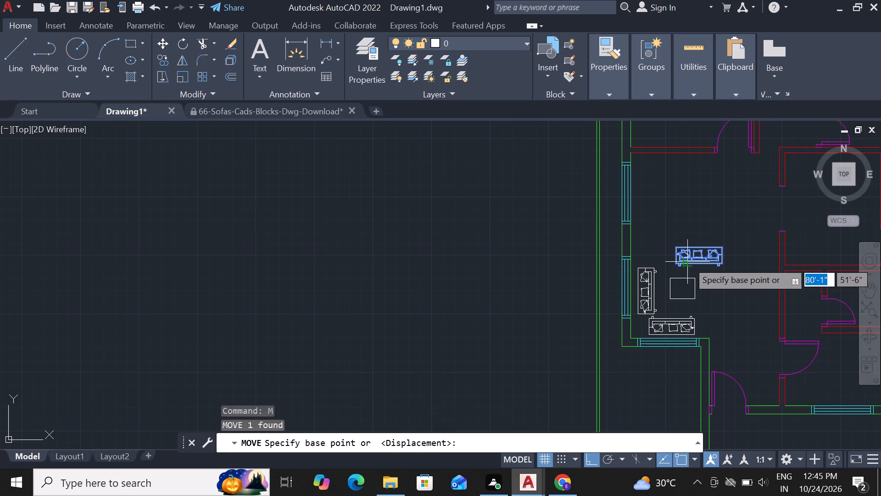
pyautogui.click(689, 258)
pyautogui.click(665, 254)
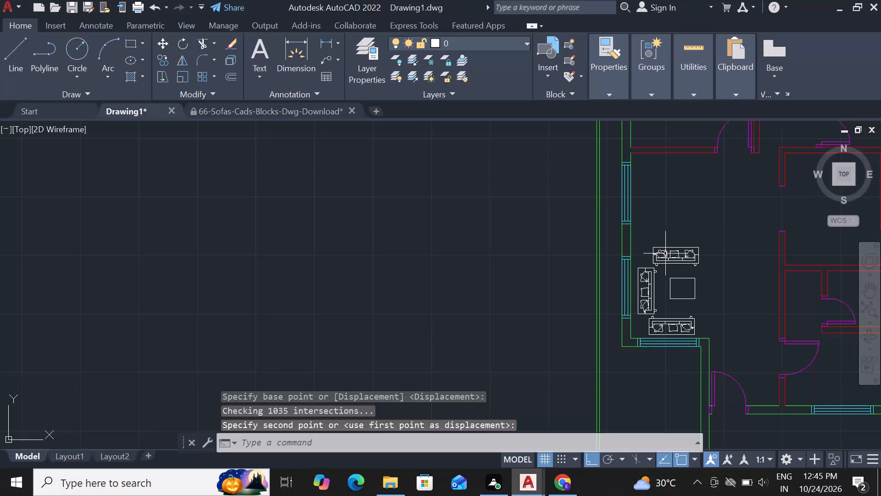
# Switch to Chrome's download history and open the 01-10-cad-blocks-net-tables drawing from its downloaded zip in AutoCAD.
pyautogui.scroll(-2, 712, 248)
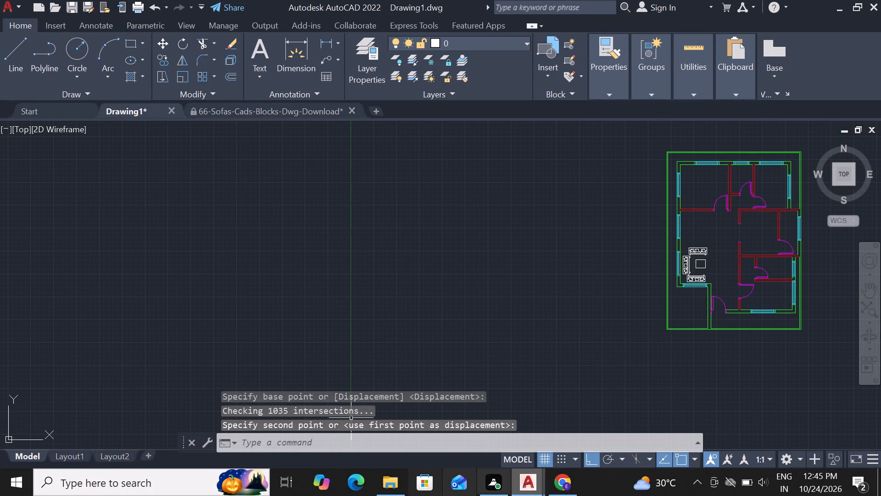
pyautogui.click(561, 484)
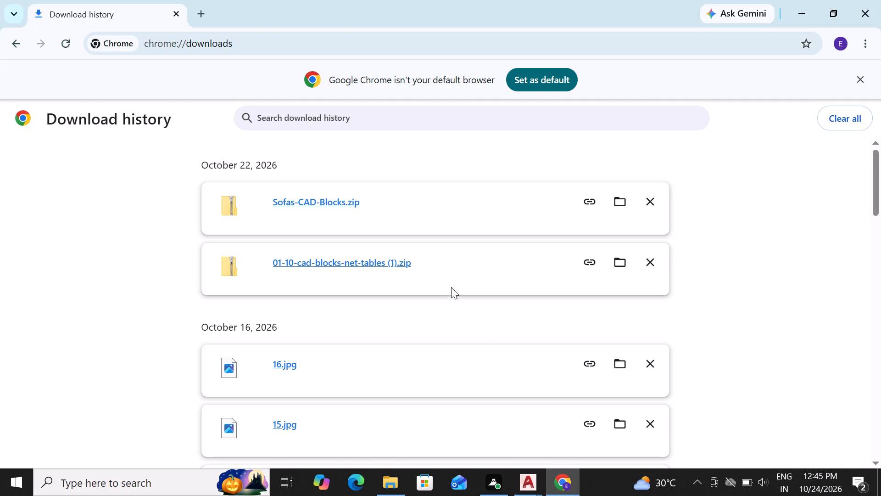
pyautogui.doubleClick(378, 264)
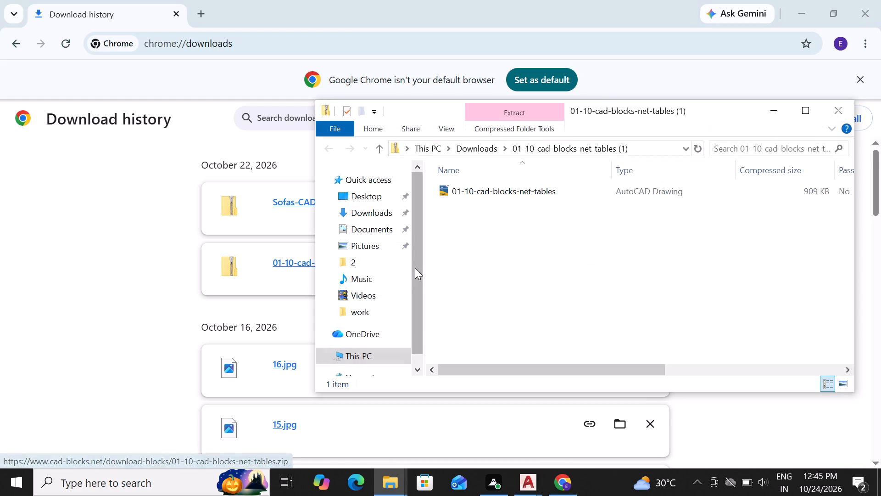
pyautogui.doubleClick(511, 193)
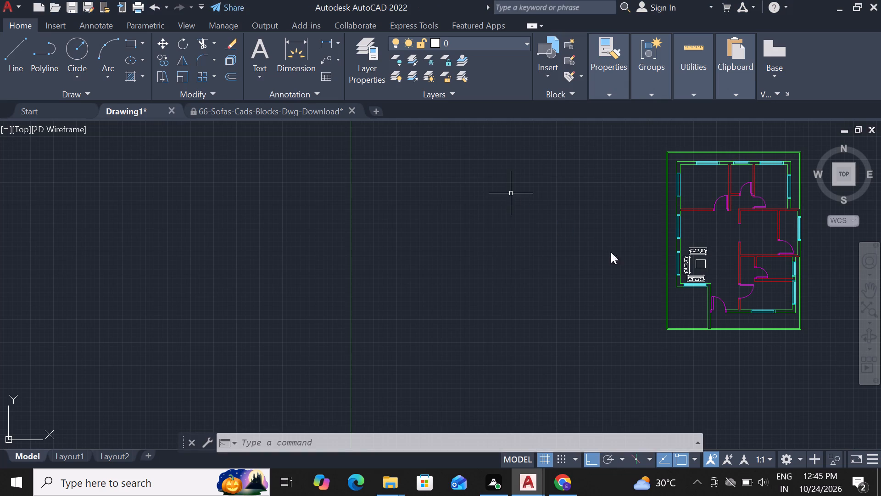
pyautogui.click(471, 286)
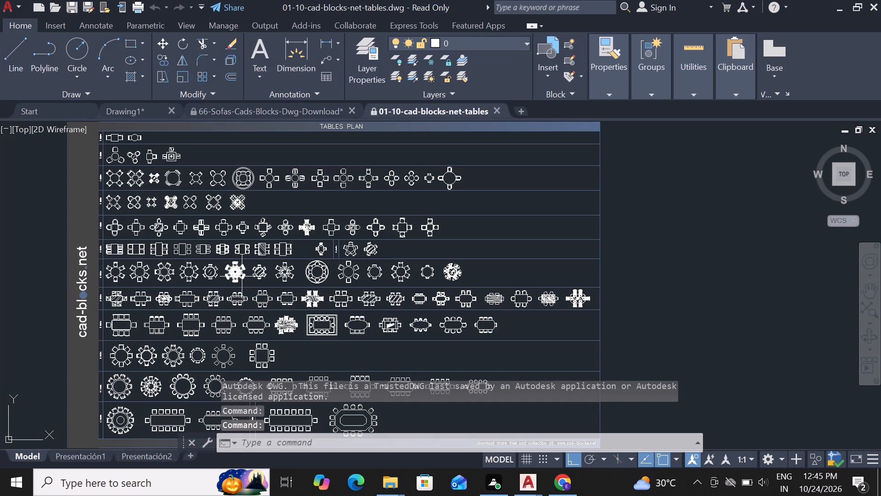
# Copy the solid-looking round six-chair table block from the tables drawing and paste it into Drawing1 over the floor plan area.
pyautogui.click(238, 277)
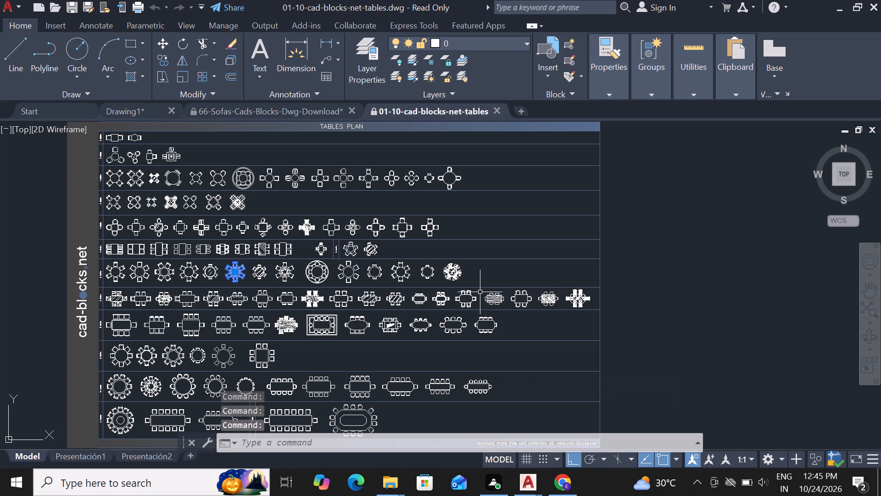
pyautogui.hotkey('ctrl', 'c')
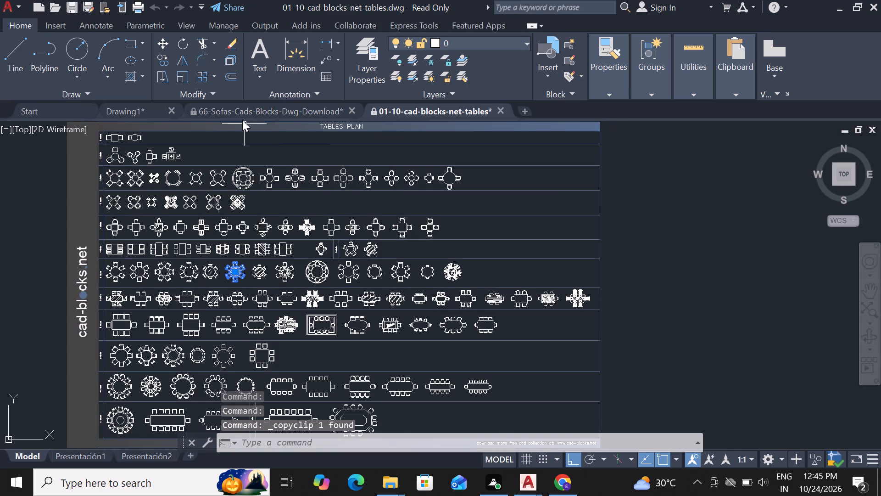
pyautogui.click(142, 109)
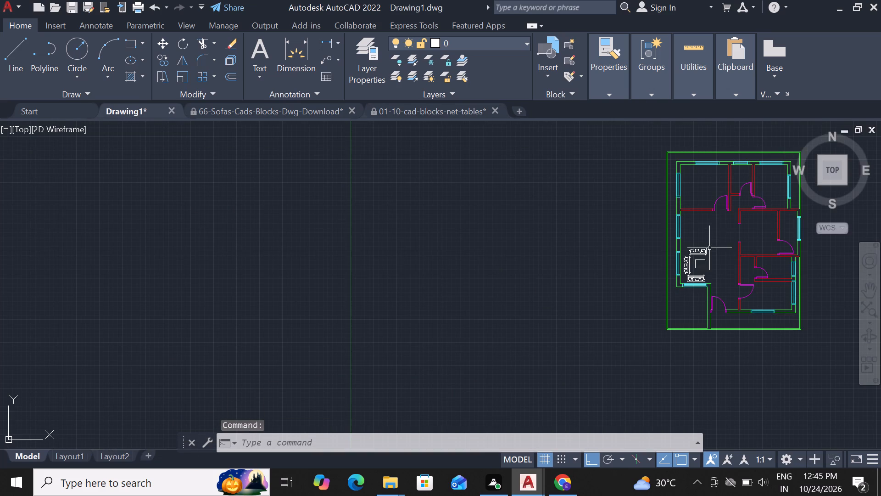
pyautogui.scroll(2, 737, 195)
pyautogui.click(622, 292)
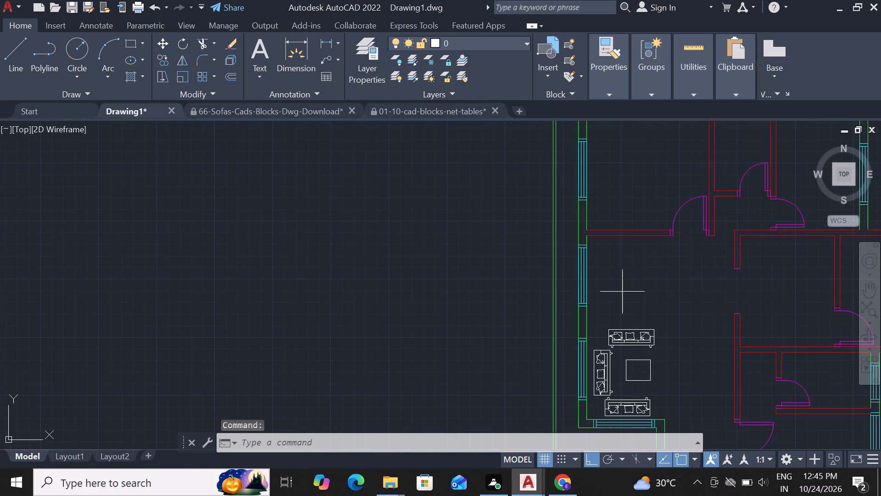
pyautogui.hotkey('ctrl', 'v')
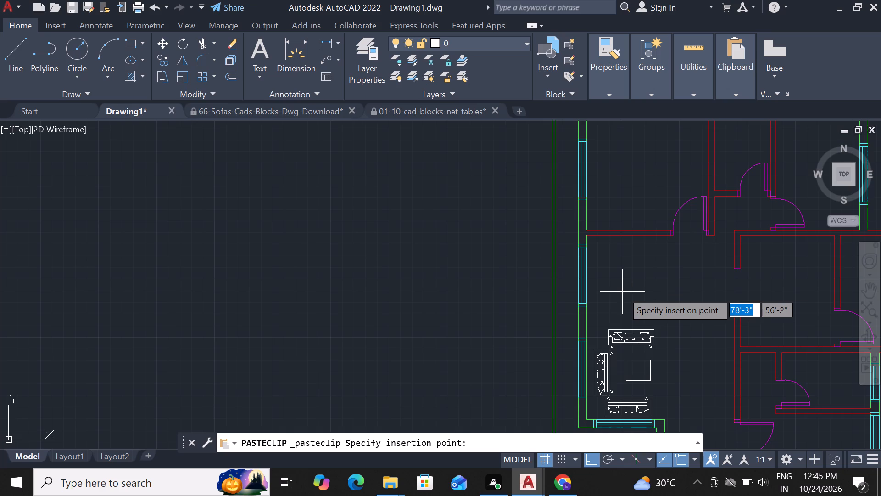
pyautogui.scroll(-5, 623, 289)
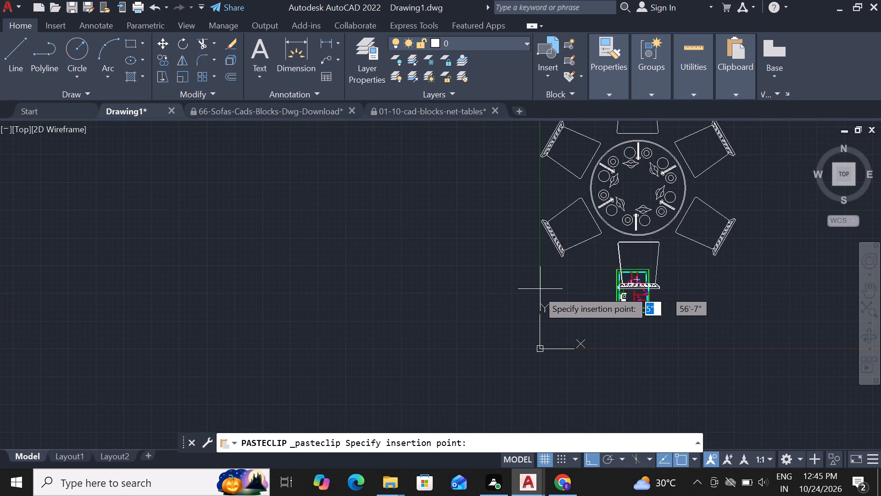
pyautogui.click(547, 311)
# Place the round six-chair table block over the plan area and scale it down to suit the rooms.
pyautogui.click(677, 232)
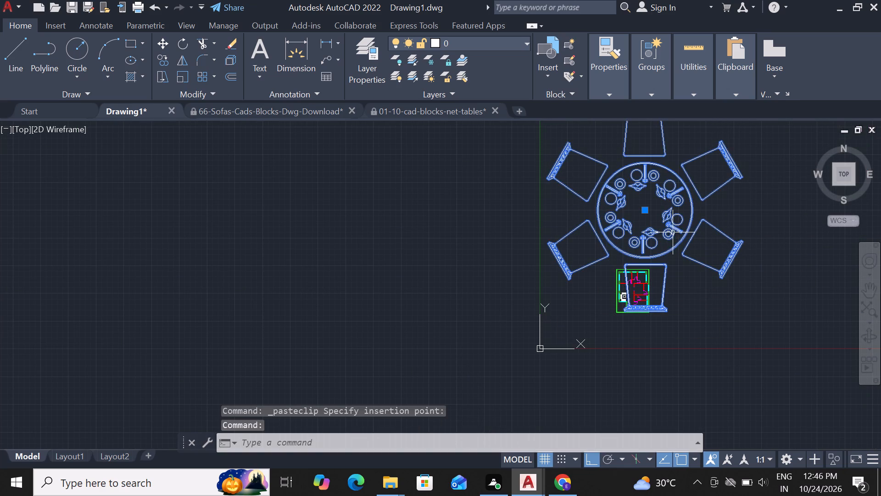
pyautogui.write('sc')
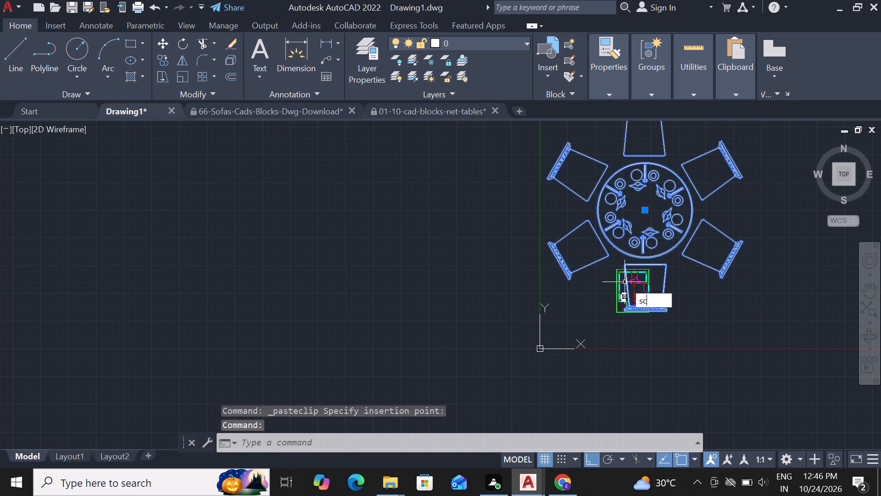
pyautogui.press('space')
pyautogui.click(642, 237)
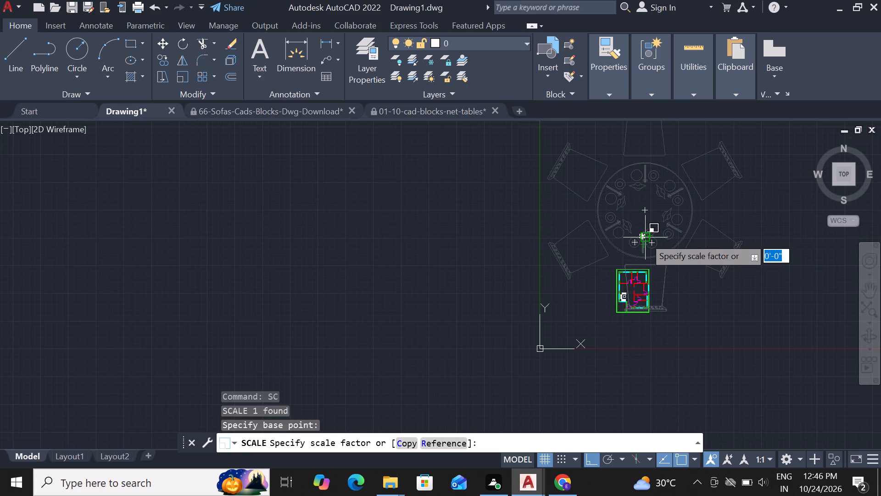
pyautogui.click(644, 238)
pyautogui.scroll(2, 645, 238)
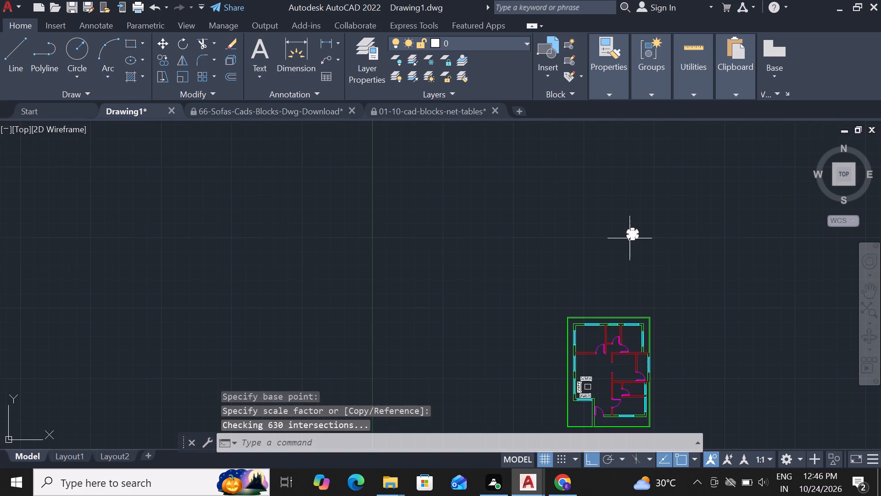
# Move the scaled dining table south into the floor plan, then west into the large room just above the upper sofa.
pyautogui.click(630, 238)
pyautogui.write('m')
pyautogui.press('space')
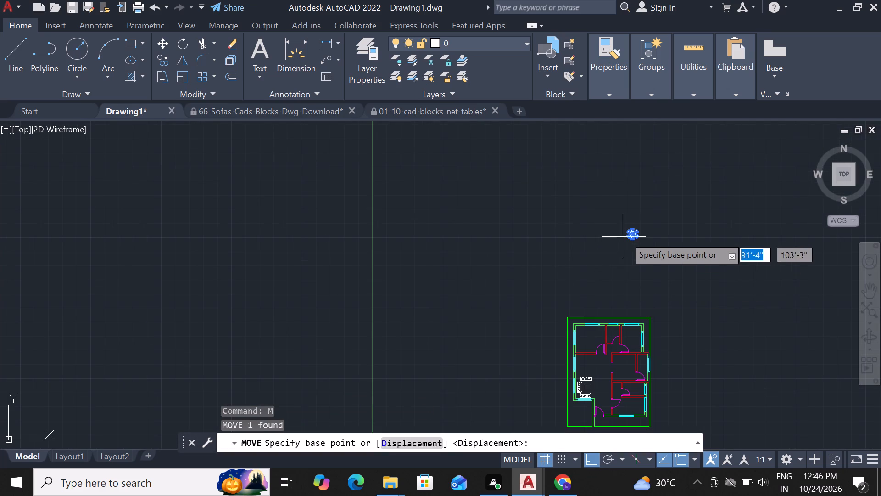
pyautogui.click(630, 234)
pyautogui.scroll(2, 589, 351)
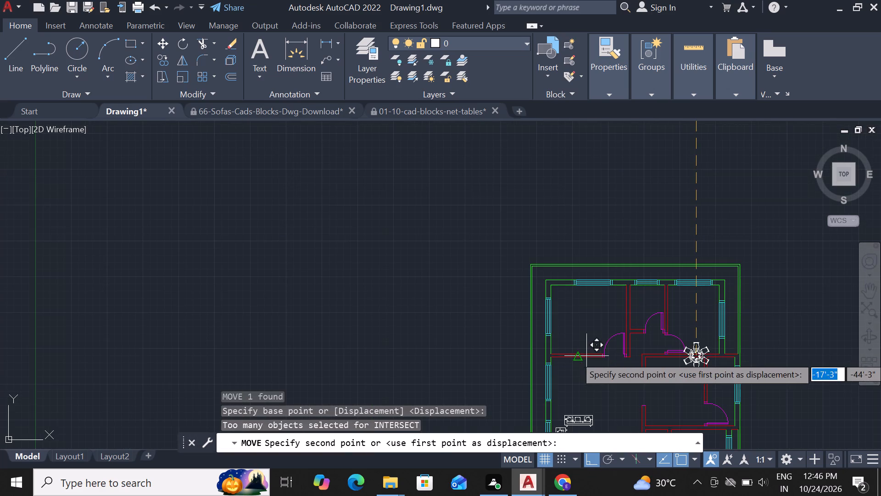
pyautogui.click(561, 392)
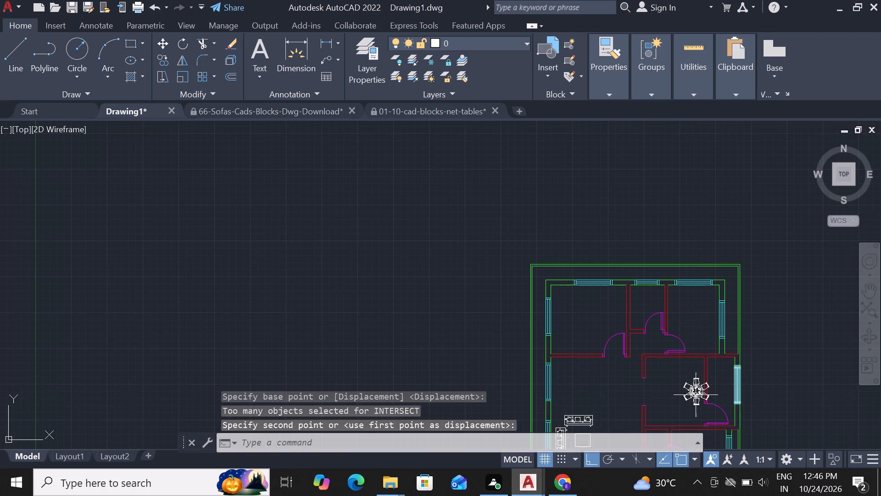
pyautogui.click(693, 395)
pyautogui.press('m')
pyautogui.press('space')
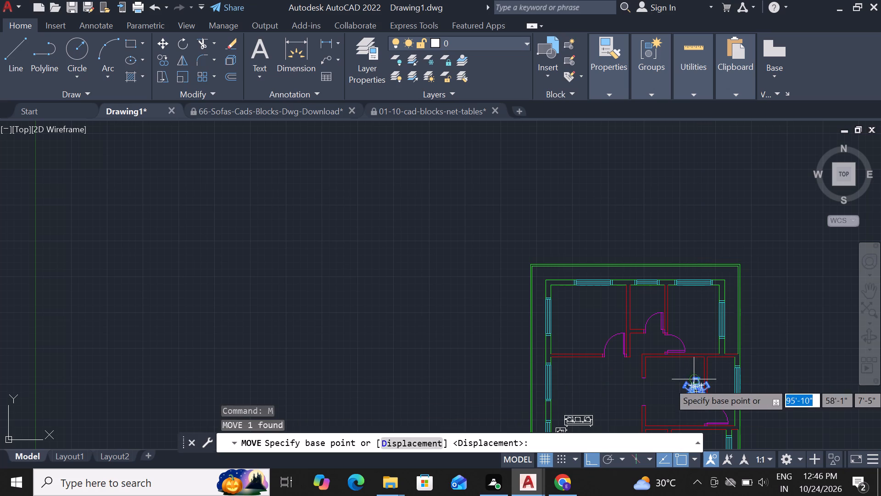
pyautogui.click(698, 394)
pyautogui.click(580, 391)
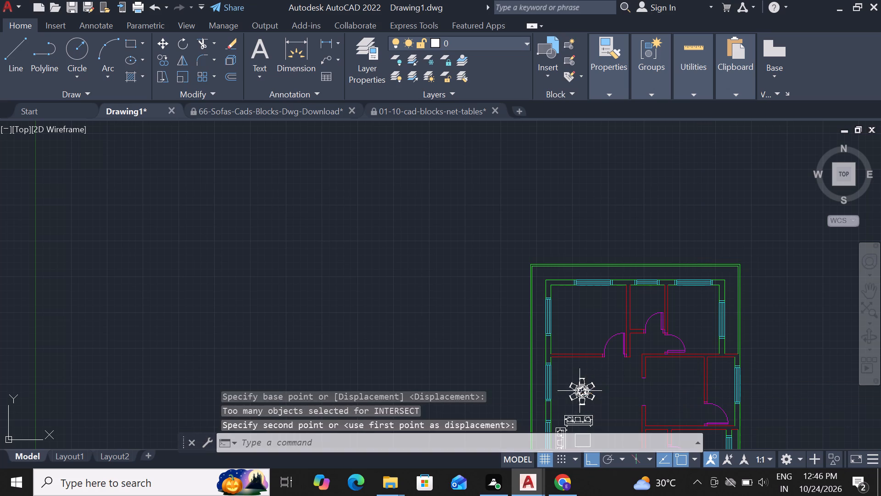
# Move the dining table slightly north to leave more clearance from the upper sofa.
pyautogui.scroll(-2, 628, 327)
pyautogui.scroll(4, 613, 368)
pyautogui.scroll(1, 626, 332)
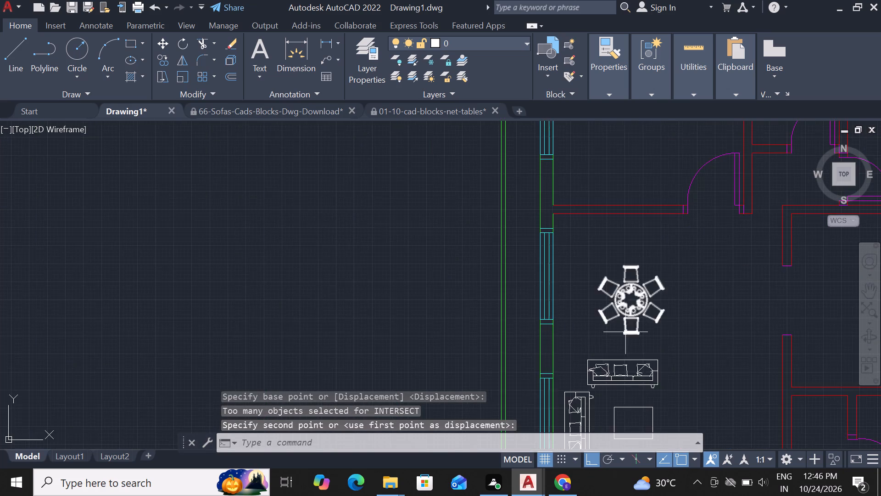
pyautogui.click(644, 297)
pyautogui.write('m')
pyautogui.press('space')
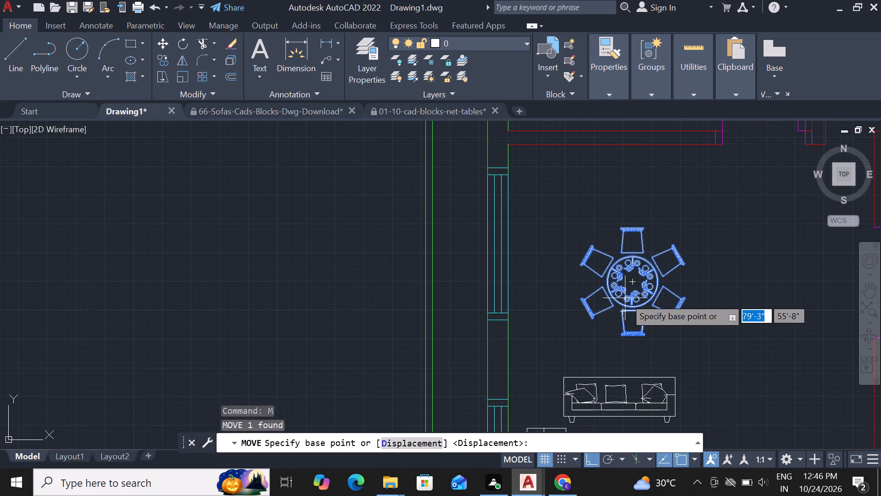
pyautogui.click(625, 298)
pyautogui.click(623, 273)
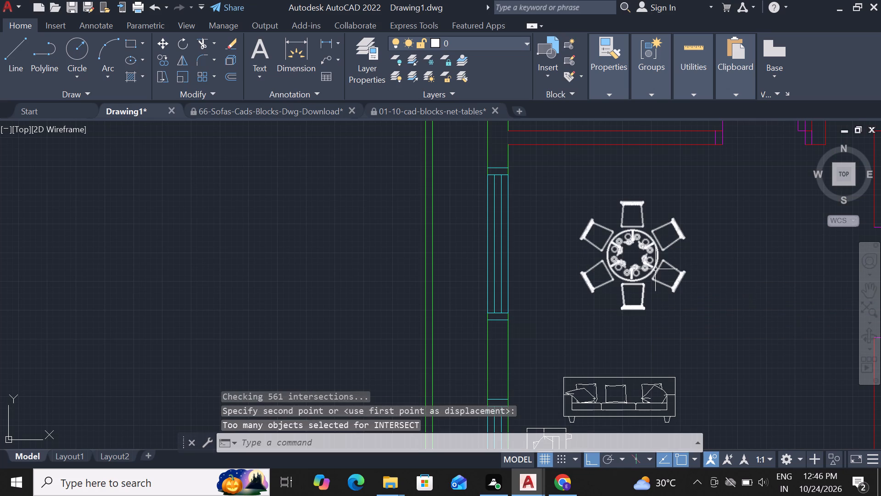
# Switch to Chrome's download history and open the 01-01-cad-blocks-net-beds drawing from its downloaded zip as read-only in AutoCAD.
pyautogui.scroll(-2, 655, 271)
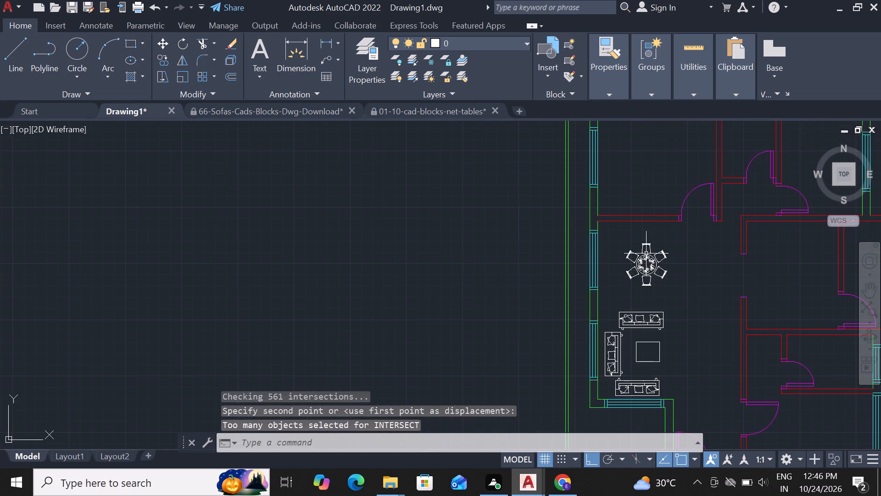
pyautogui.click(567, 482)
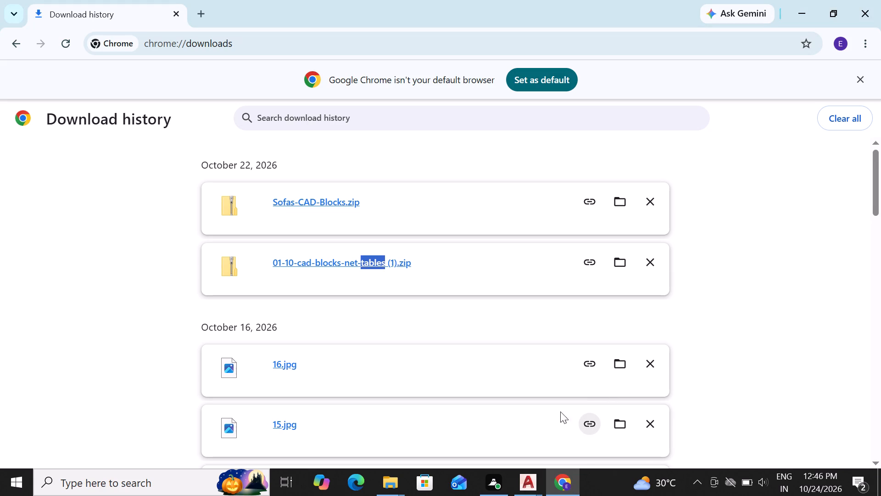
pyautogui.scroll(-1, 540, 422)
pyautogui.scroll(-1, 519, 390)
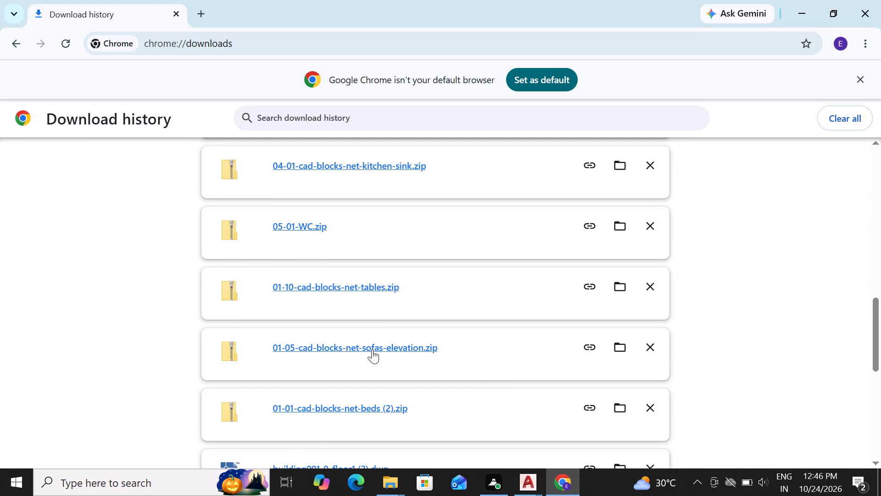
pyautogui.click(372, 411)
pyautogui.click(372, 401)
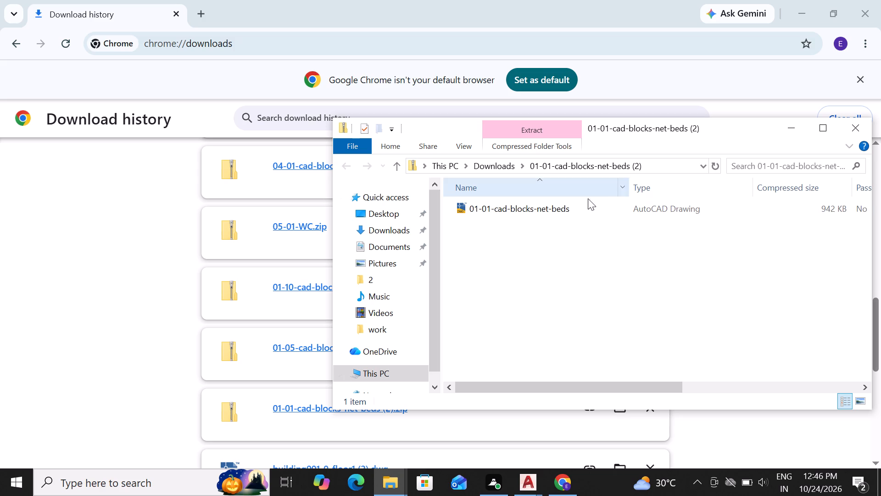
pyautogui.doubleClick(578, 204)
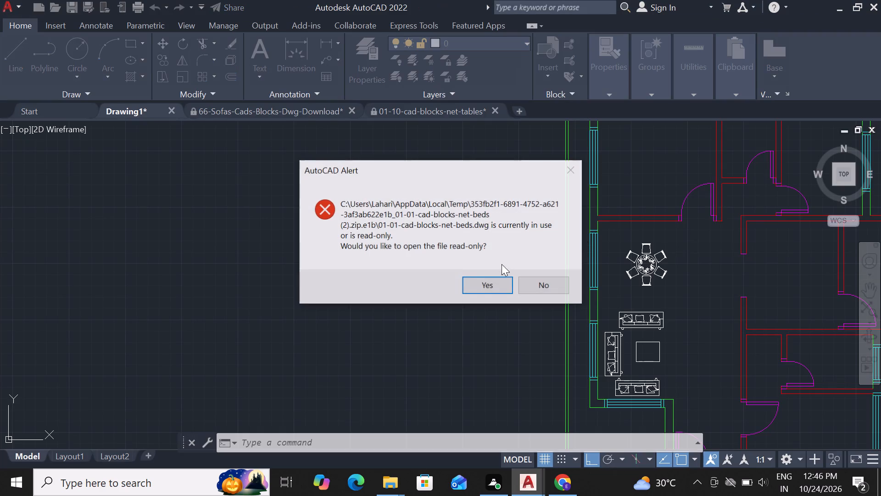
pyautogui.click(476, 286)
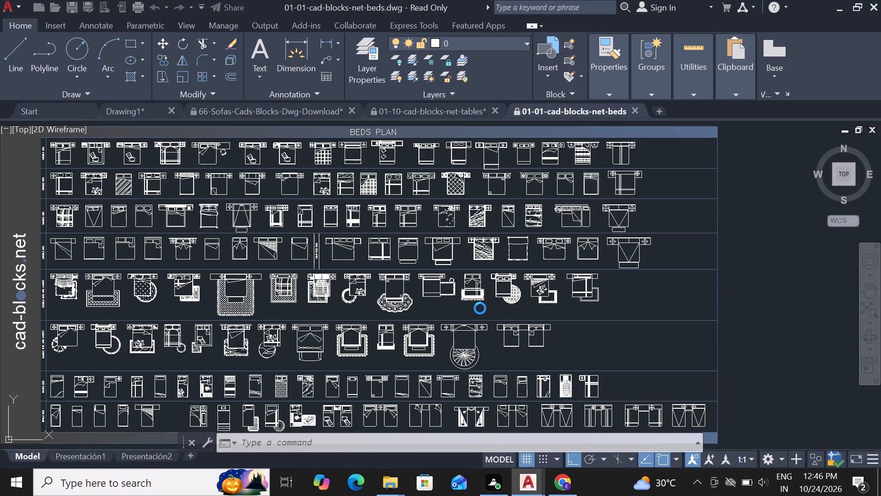
# Copy the double bed block with hatched, diagonally folded cover from the beds drawing's fourth row and paste it into Drawing1's northwest room.
pyautogui.click(269, 254)
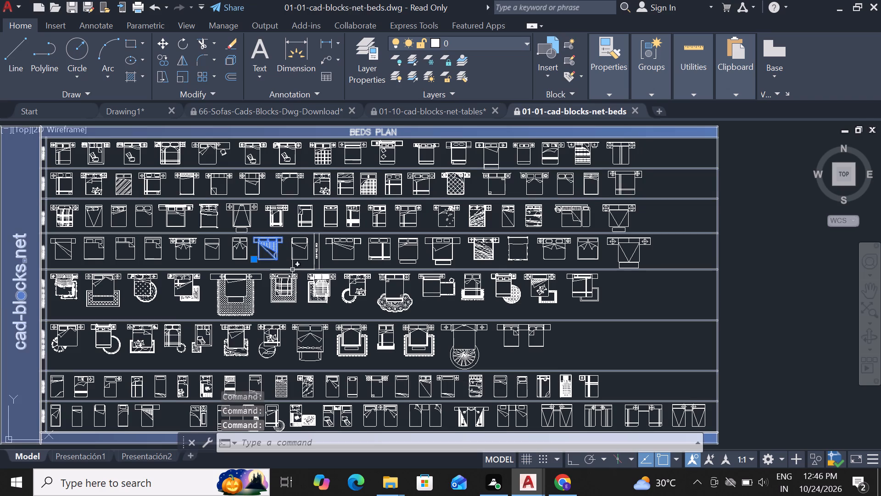
pyautogui.hotkey('ctrl', 'c')
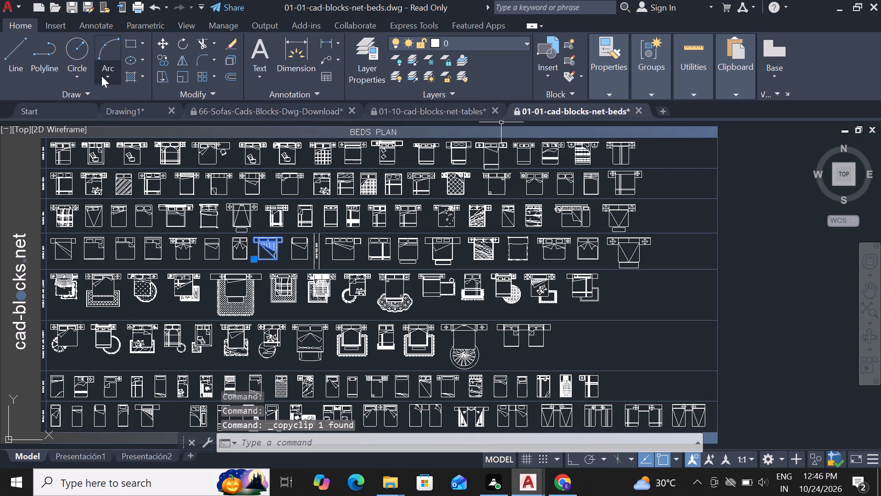
pyautogui.click(125, 107)
pyautogui.scroll(-2, 624, 252)
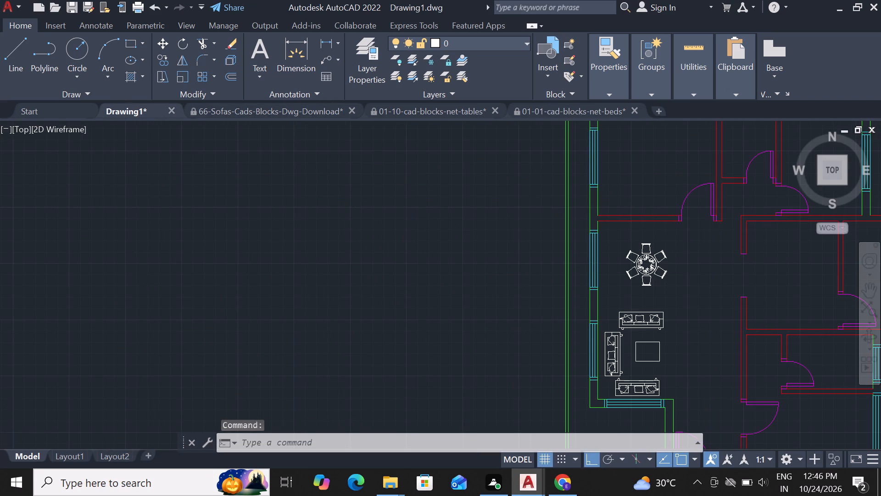
pyautogui.scroll(2, 652, 204)
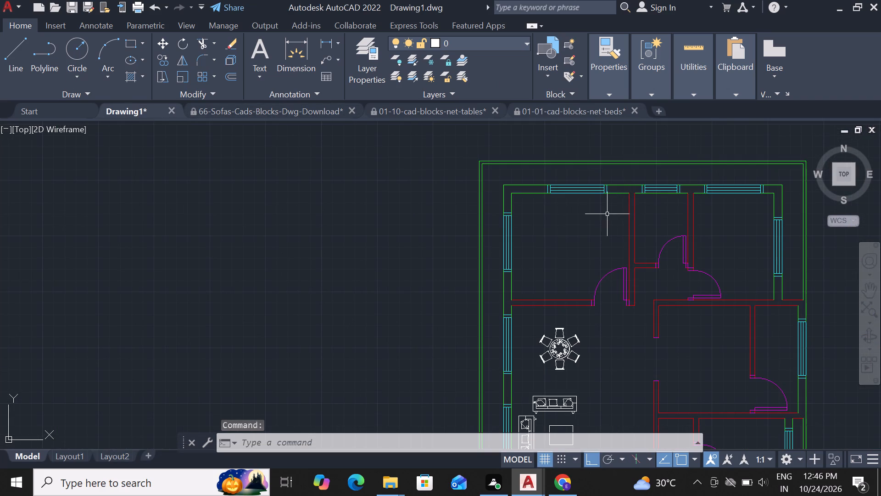
pyautogui.click(589, 232)
pyautogui.hotkey('ctrl', 'v')
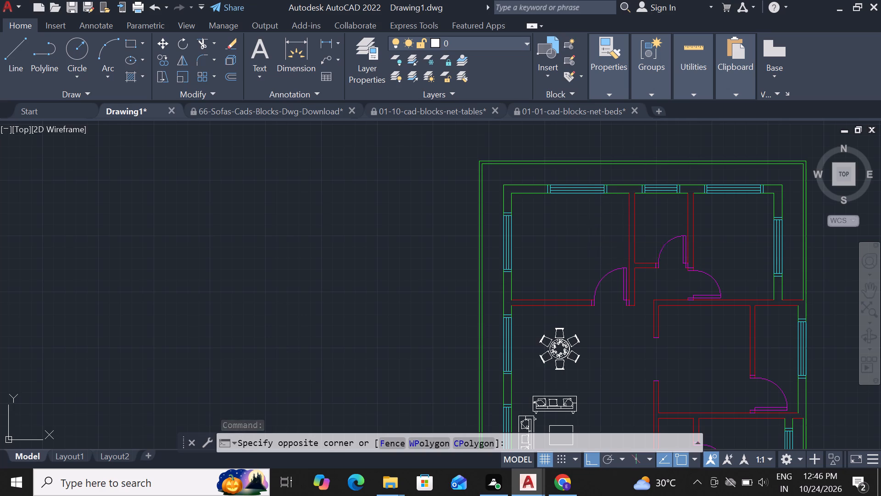
pyautogui.click(589, 232)
pyautogui.scroll(-5, 571, 248)
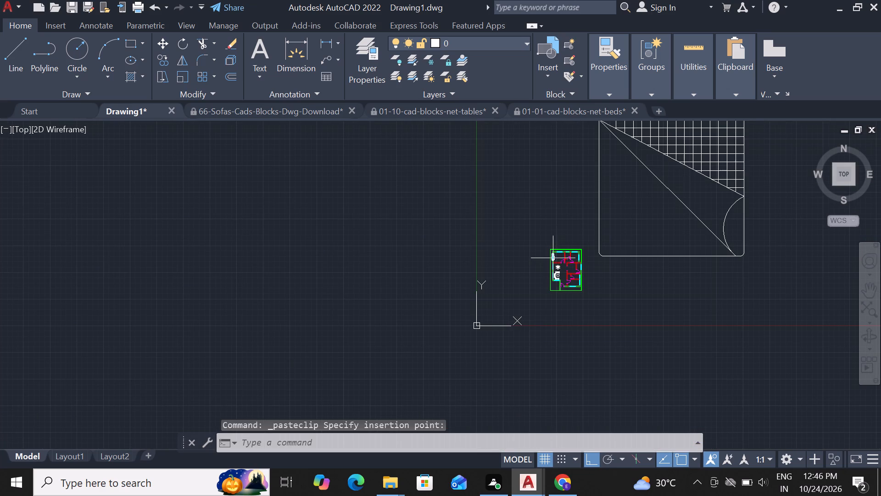
# Scale the pasted bed block down beside the floor plan, using a base point near its lower edge.
pyautogui.click(700, 168)
pyautogui.scroll(-1, 625, 284)
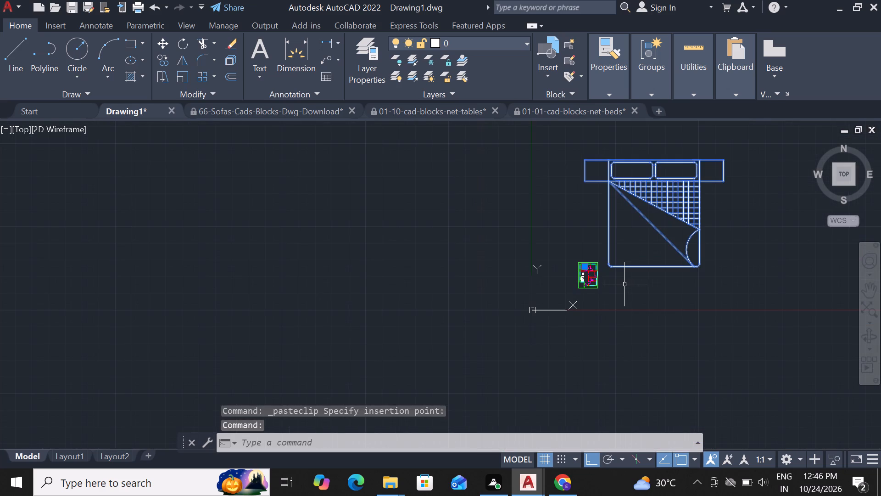
pyautogui.press('s')
pyautogui.write('c')
pyautogui.press('space')
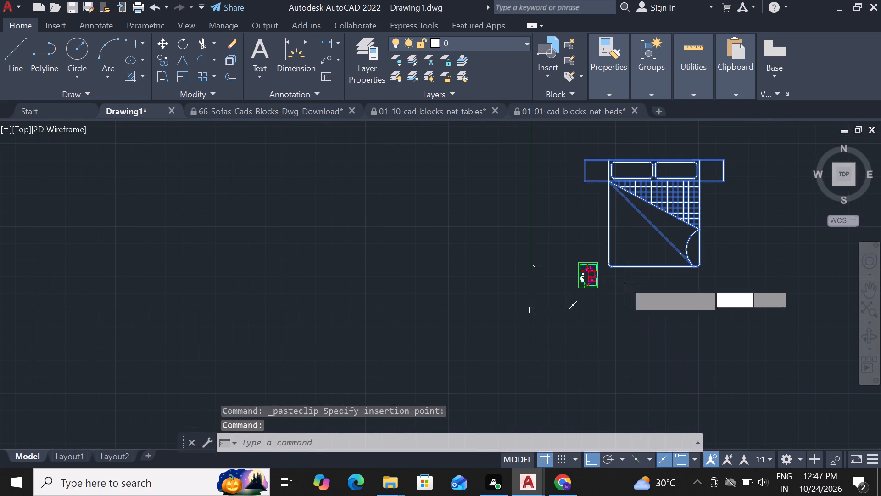
pyautogui.click(628, 261)
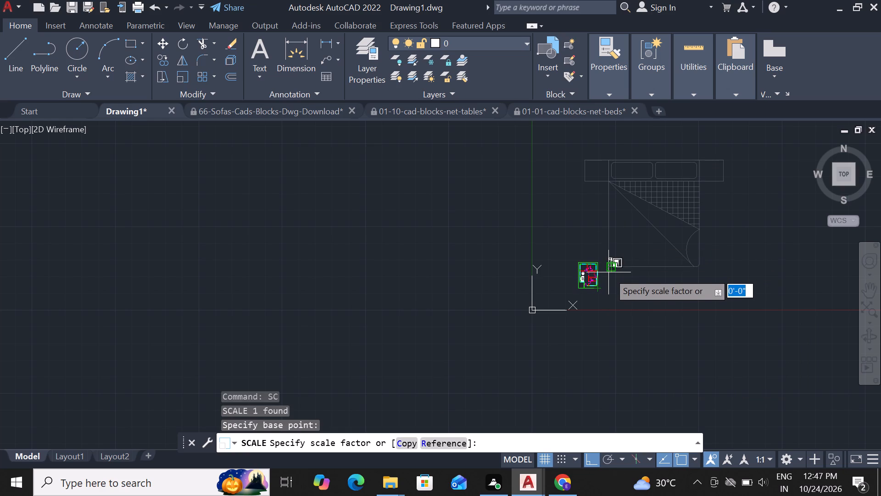
pyautogui.click(608, 272)
pyautogui.scroll(3, 610, 276)
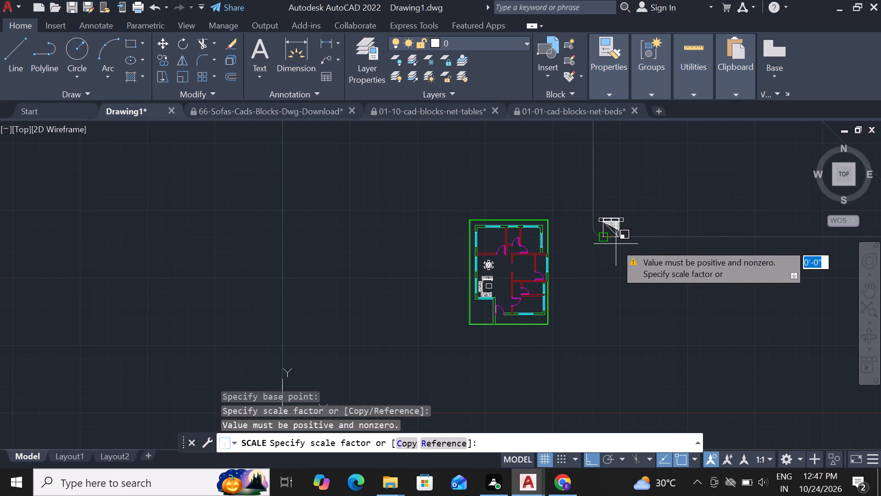
pyautogui.click(616, 244)
pyautogui.click(622, 220)
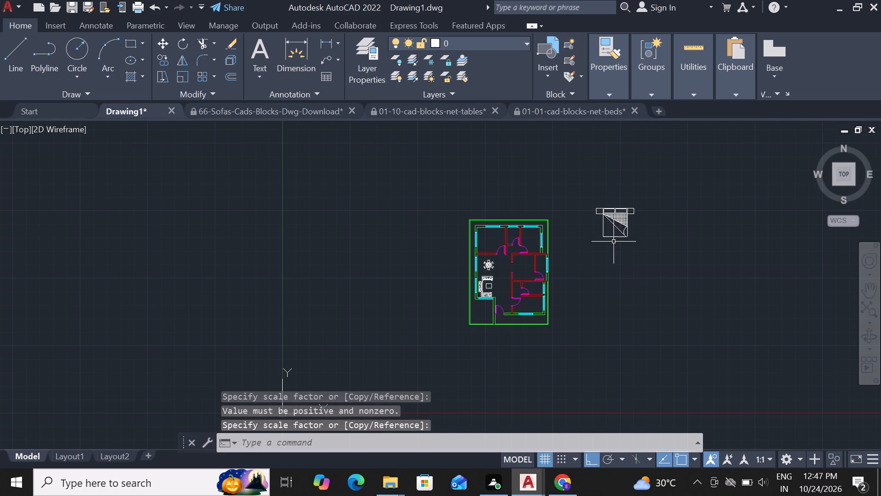
# Rotate the scaled bed block to 270° so its headboard faces east.
pyautogui.click(627, 225)
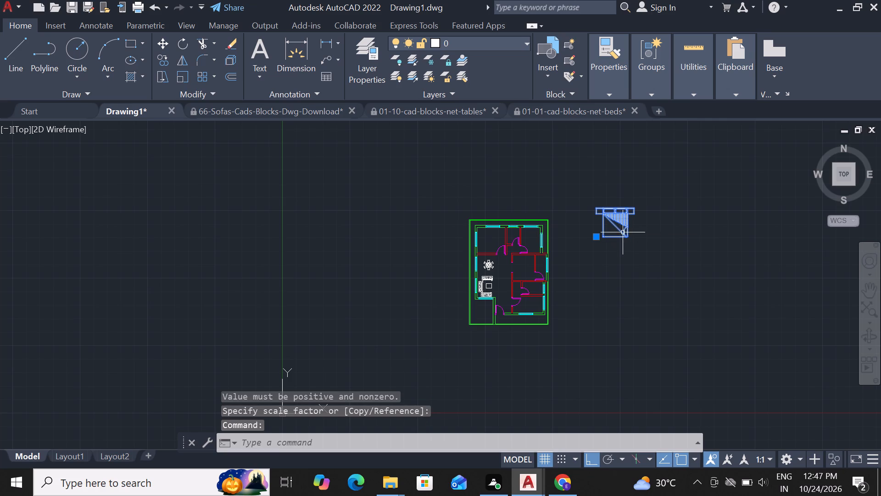
pyautogui.write('ro')
pyautogui.press('space')
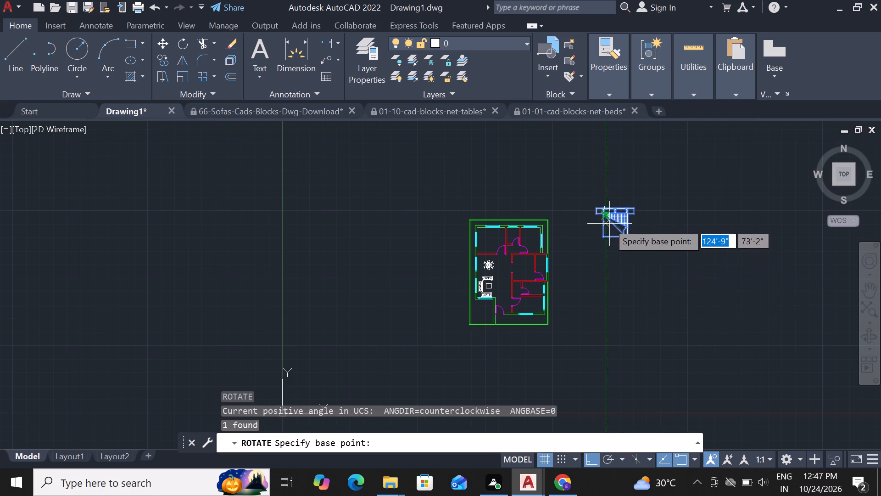
pyautogui.moveTo(625, 227); pyautogui.dragTo(602, 231)
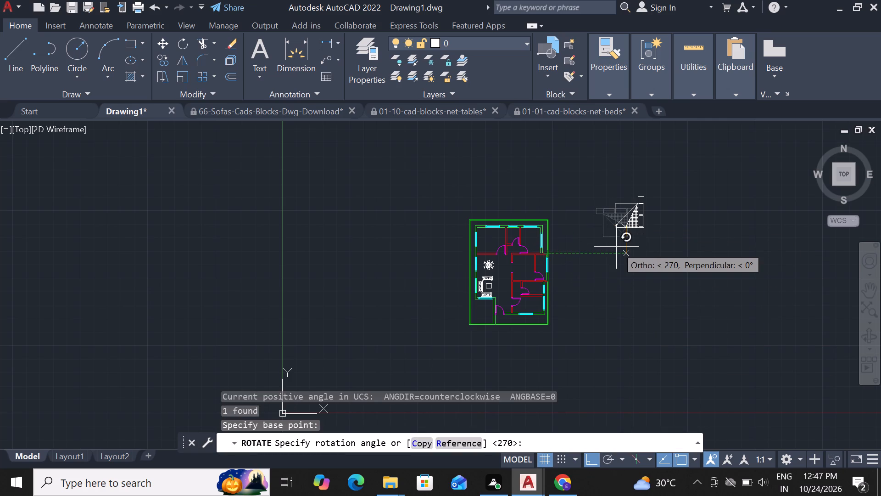
pyautogui.click(616, 247)
# Move the rotated bed straight west onto the northeast corner room of the floor plan.
pyautogui.click(623, 225)
pyautogui.write('m')
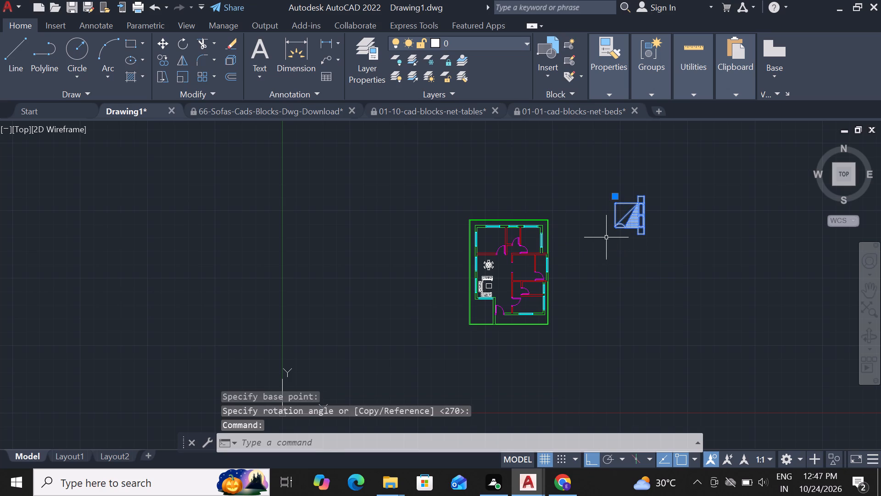
pyautogui.press('space')
pyautogui.click(615, 224)
pyautogui.scroll(3, 515, 254)
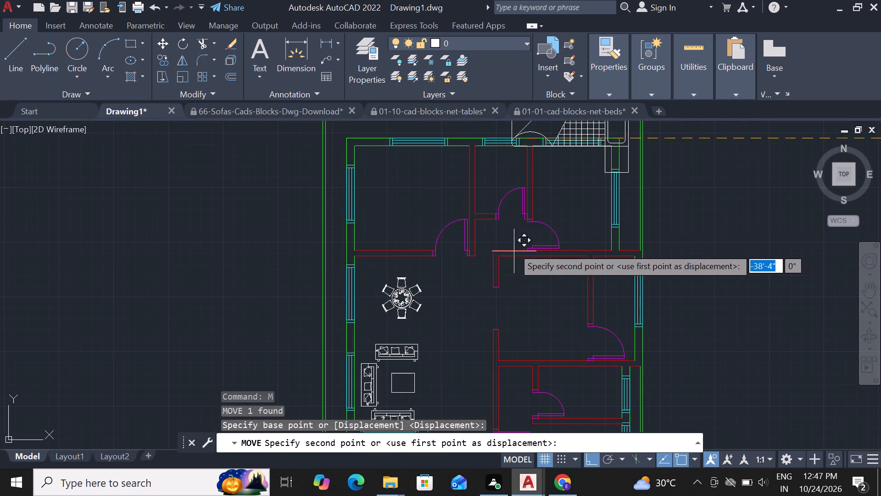
pyautogui.scroll(1, 524, 245)
pyautogui.click(544, 233)
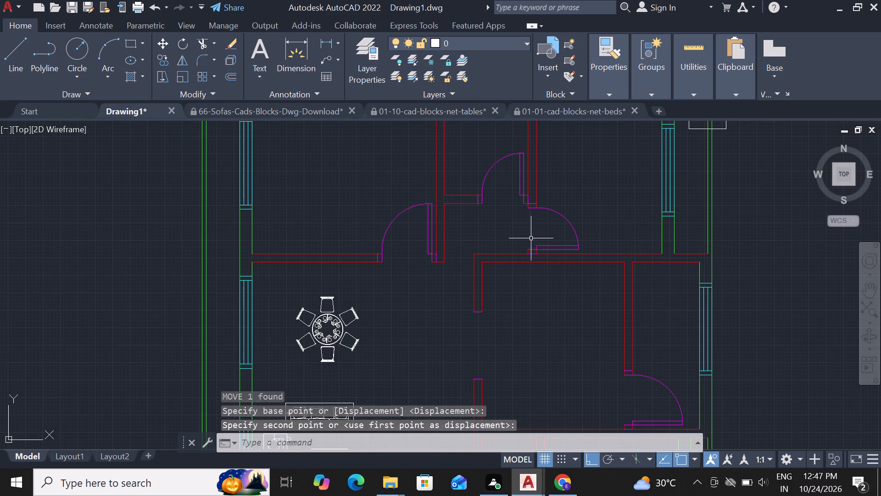
# Scale the bed block over the plan's northeast corner down slightly, using a base point on its headboard.
pyautogui.scroll(-3, 536, 238)
pyautogui.click(567, 185)
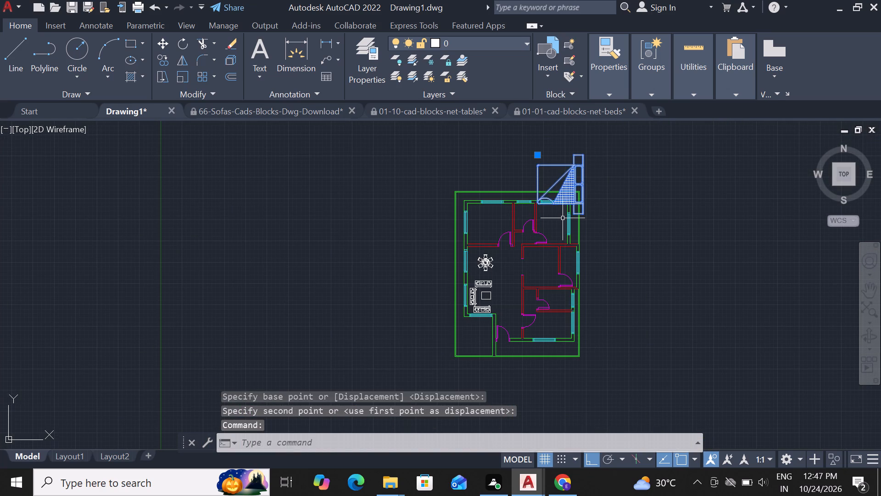
pyautogui.write('sc')
pyautogui.press('space')
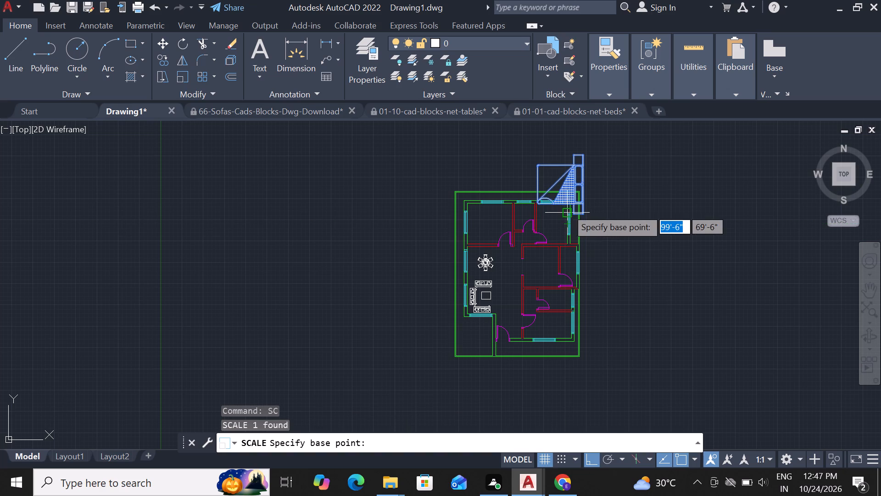
pyautogui.click(581, 174)
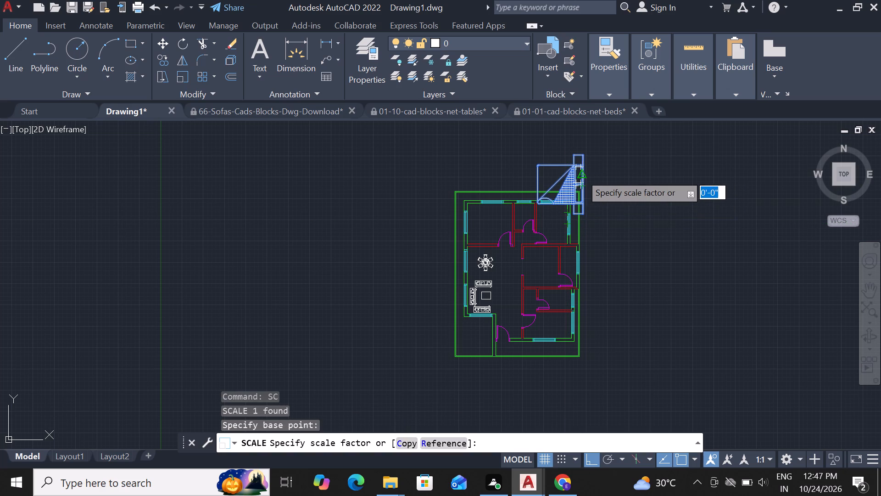
pyautogui.click(563, 189)
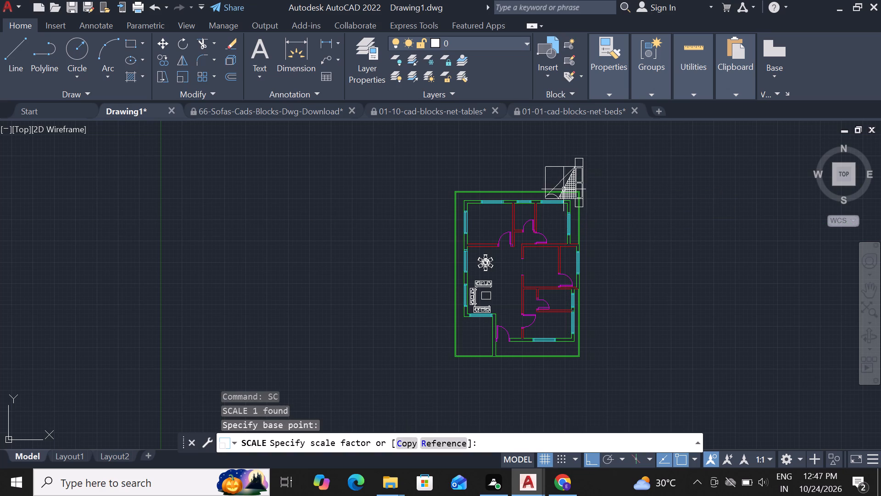
# Move the scaled bed block southwest into the northeast room, overlapping the room's east wall.
pyautogui.scroll(-2, 572, 187)
pyautogui.scroll(5, 572, 187)
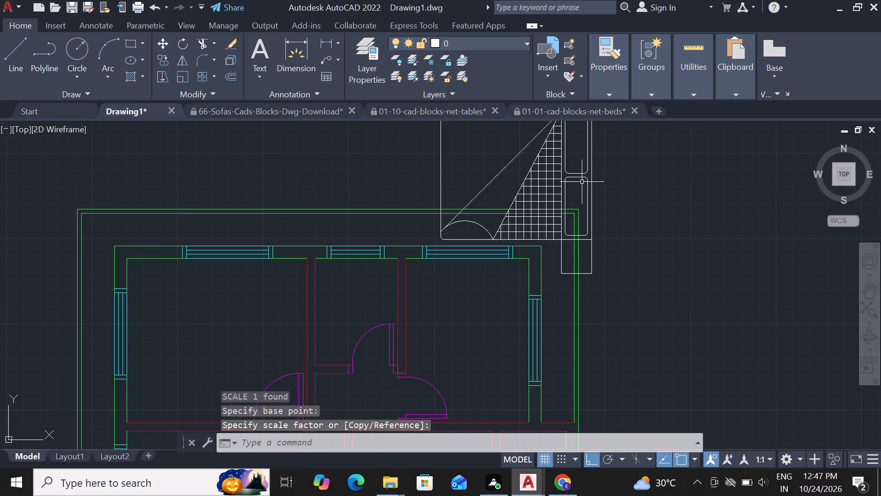
pyautogui.click(585, 180)
pyautogui.write('m')
pyautogui.press('space')
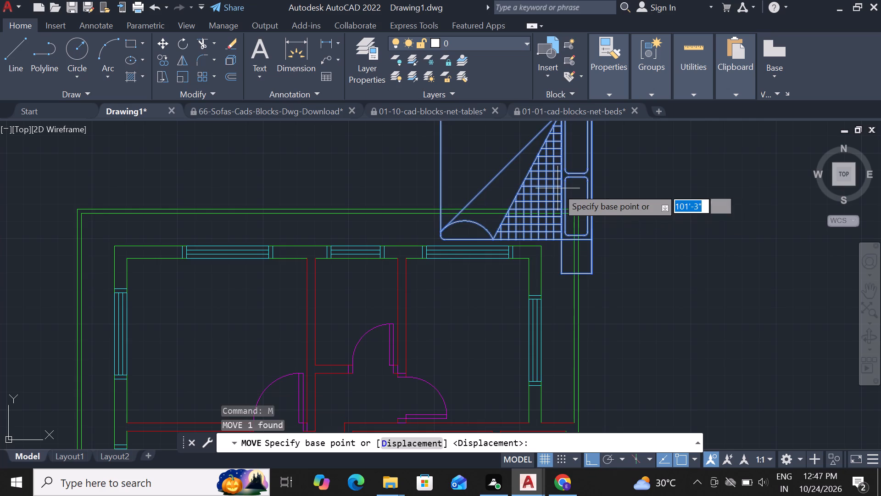
pyautogui.click(558, 186)
pyautogui.scroll(-2, 498, 276)
pyautogui.scroll(2, 477, 289)
pyautogui.click(476, 312)
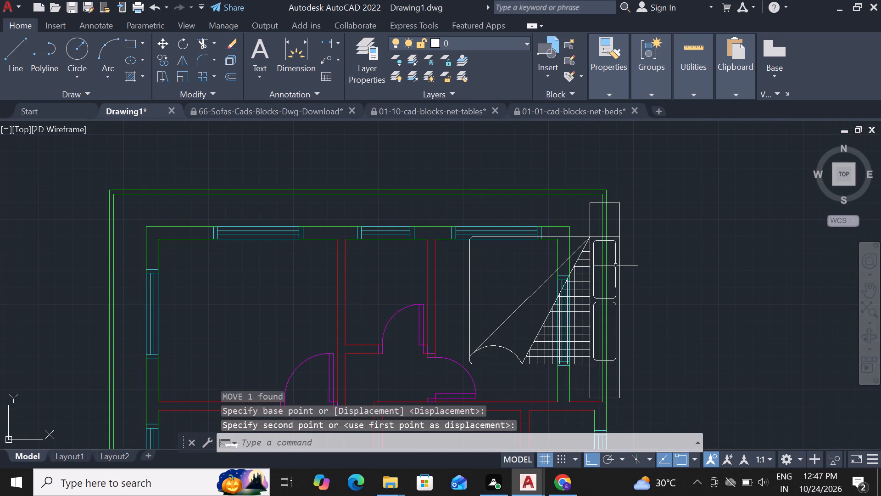
# Scale the bed block down further about a base point at the middle of its headboard.
pyautogui.click(615, 265)
pyautogui.write('sc')
pyautogui.press('space')
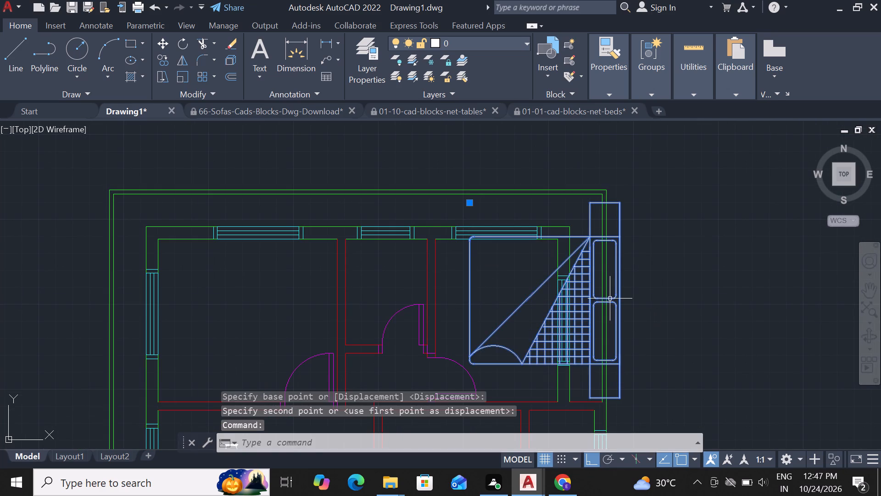
pyautogui.click(623, 285)
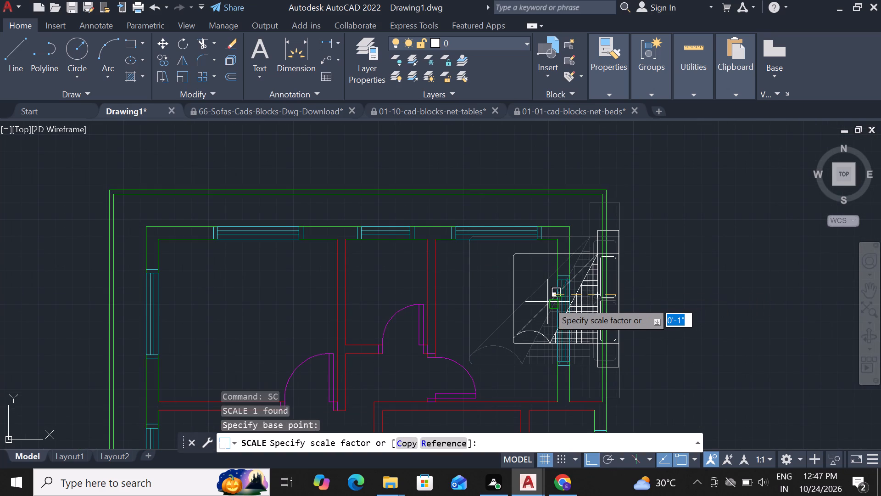
pyautogui.click(553, 302)
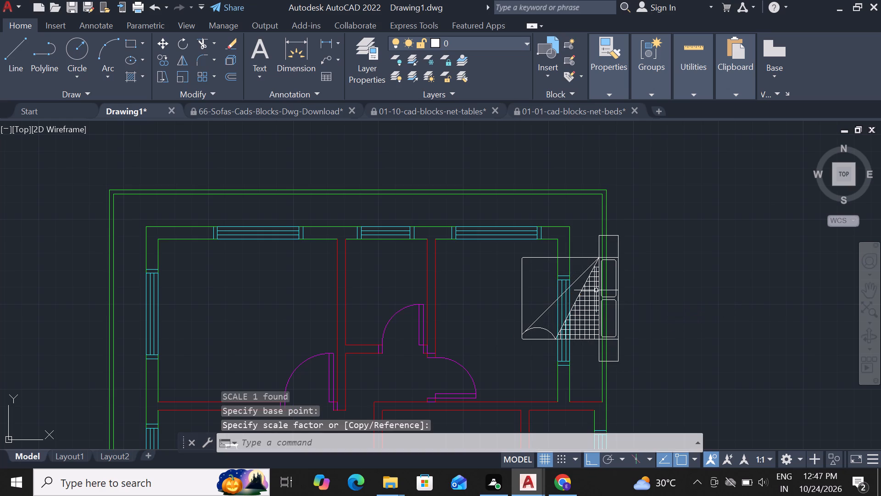
# Move the bed block straight west so it lies inside the northeast room, clear of the east wall.
pyautogui.click(597, 290)
pyautogui.write('m')
pyautogui.press('space')
pyautogui.click(585, 307)
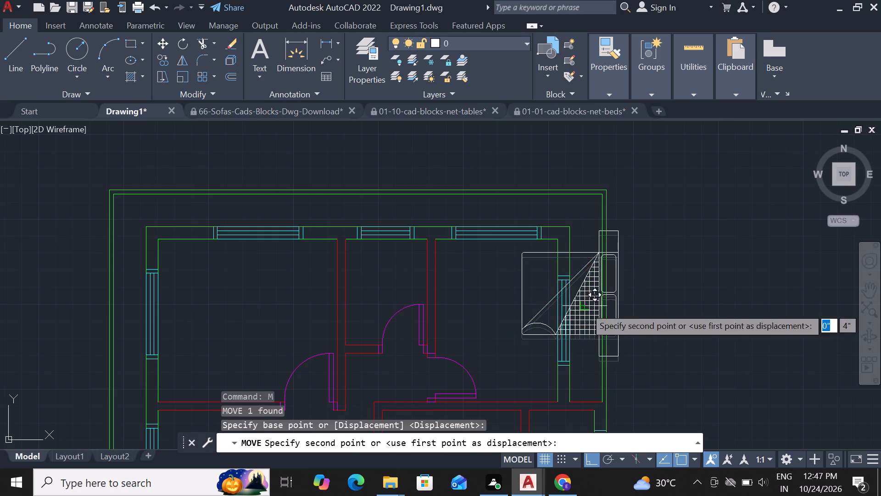
pyautogui.click(512, 328)
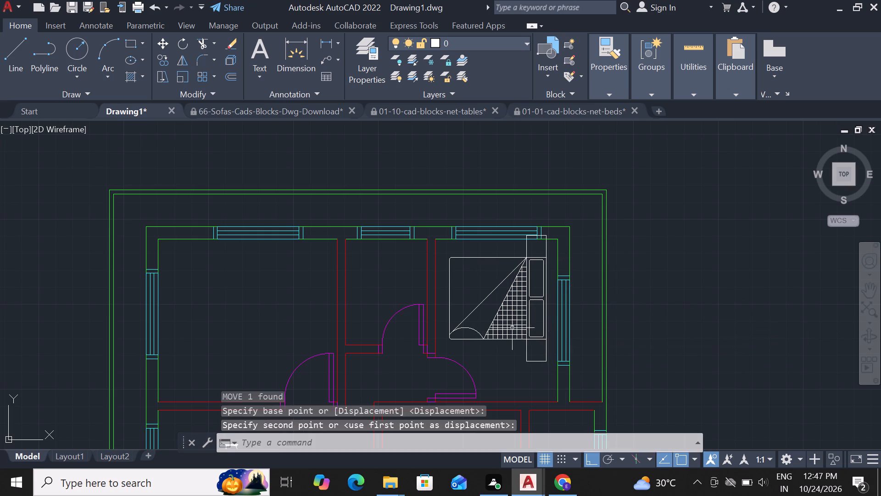
# Scale the bed block in the northeast room down again, using a base point near its pillows.
pyautogui.click(518, 307)
pyautogui.write('sc')
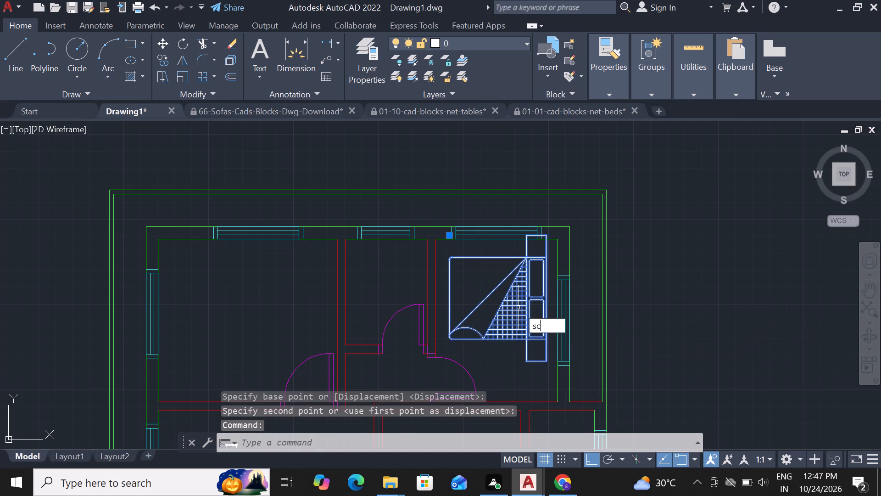
pyautogui.press('space')
pyautogui.click(522, 300)
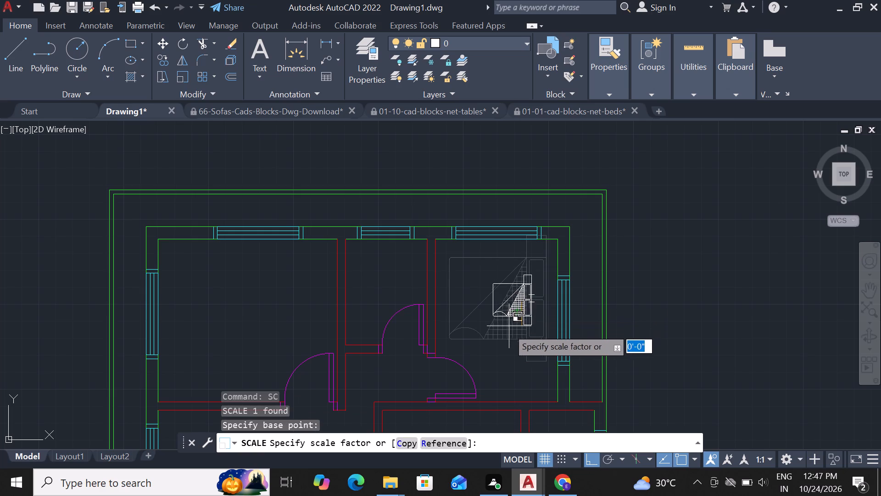
pyautogui.click(492, 347)
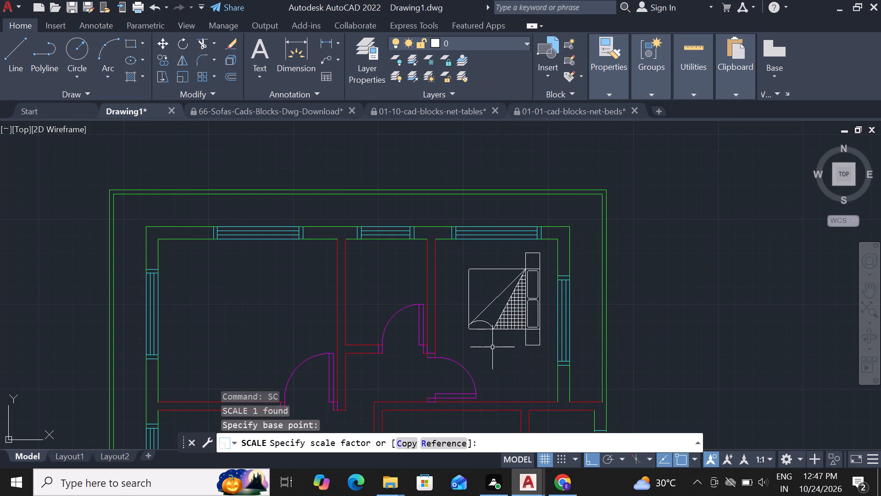
# Move the bed block about 7" east and 9" south, bringing its headboard closer to the northeast room's east wall.
pyautogui.click(513, 304)
pyautogui.write('m')
pyautogui.press('space')
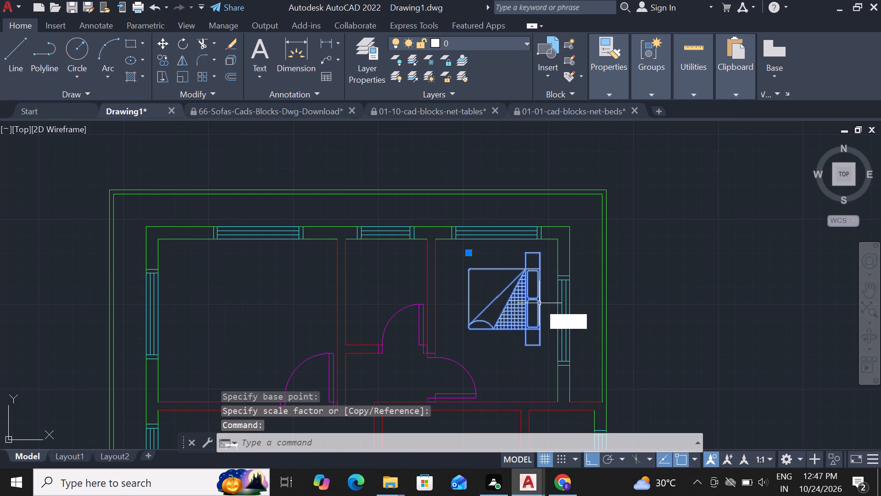
pyautogui.click(529, 302)
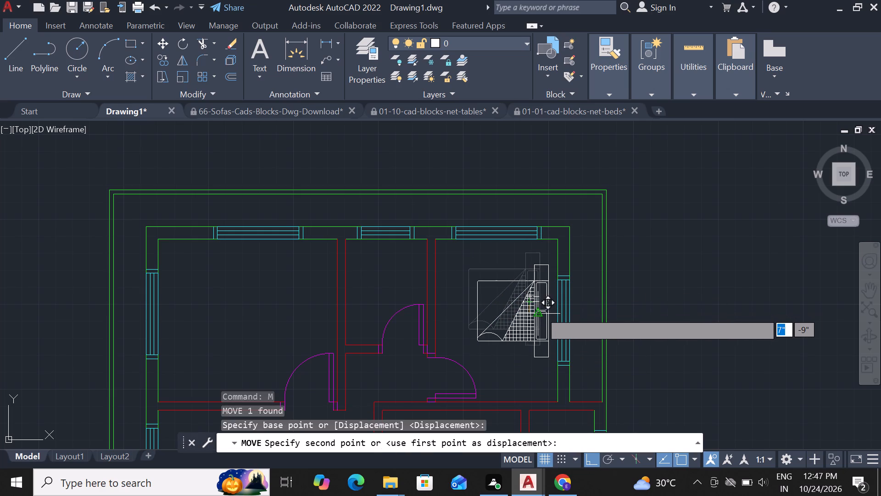
pyautogui.click(542, 311)
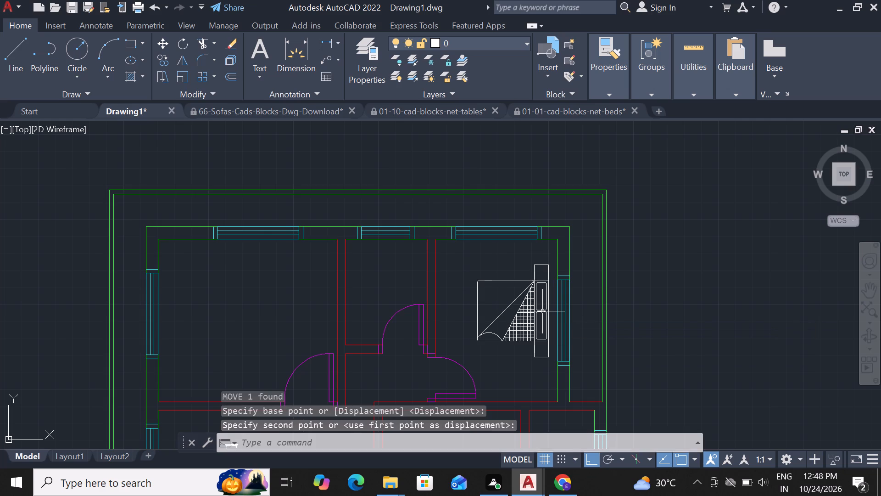
# Copy the northeast room's bed block straight west into the northwest room and straight south into the southeast room.
pyautogui.click(531, 320)
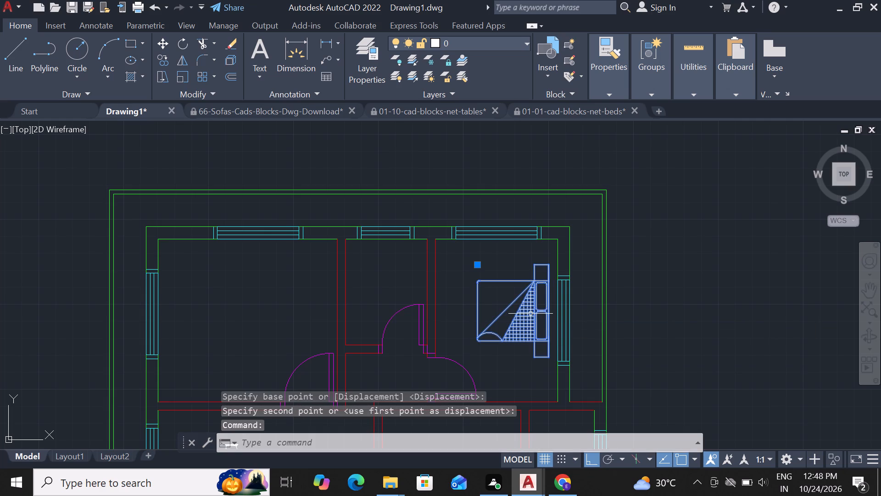
pyautogui.write('co')
pyautogui.press('space')
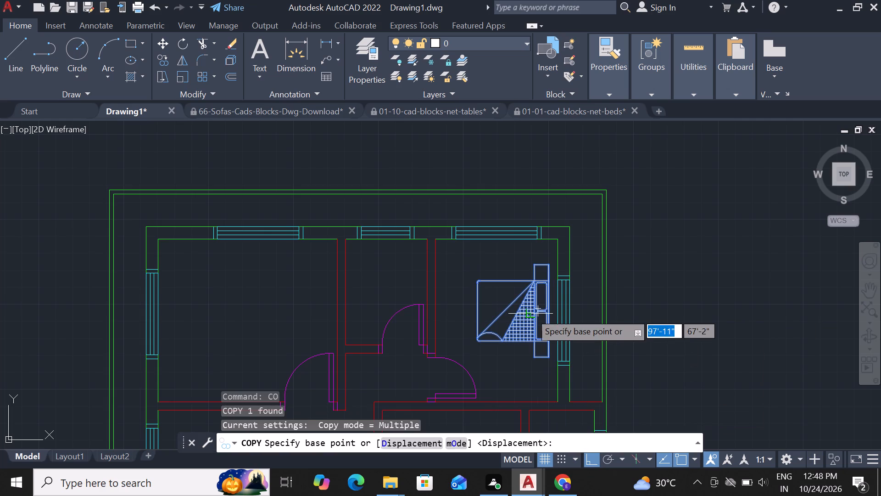
pyautogui.click(530, 308)
pyautogui.click(266, 340)
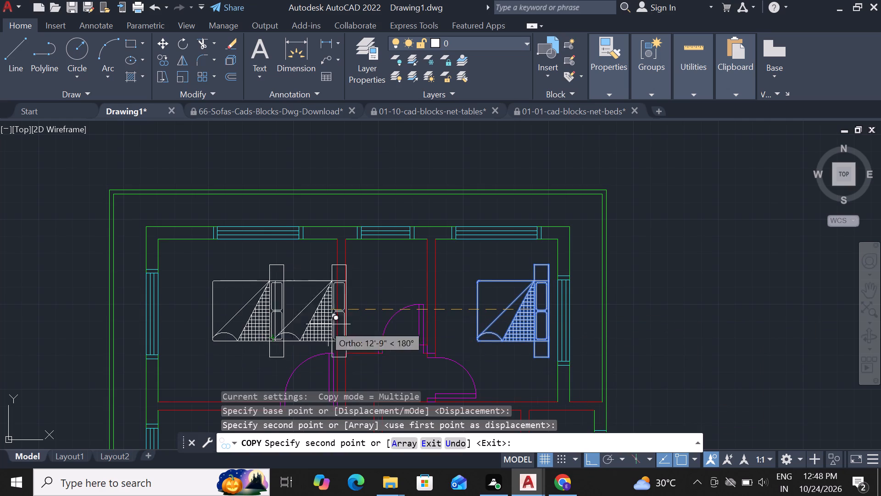
pyautogui.scroll(-2, 502, 246)
pyautogui.scroll(-1, 539, 237)
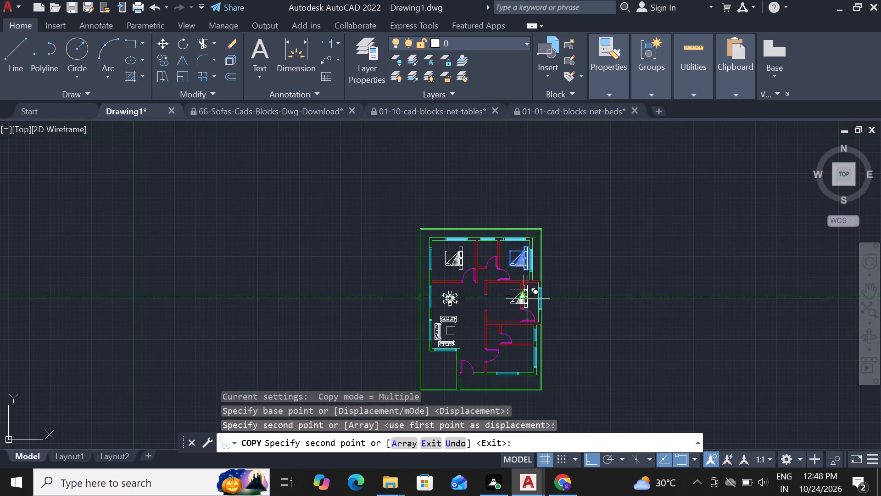
pyautogui.scroll(2, 508, 354)
pyautogui.click(506, 365)
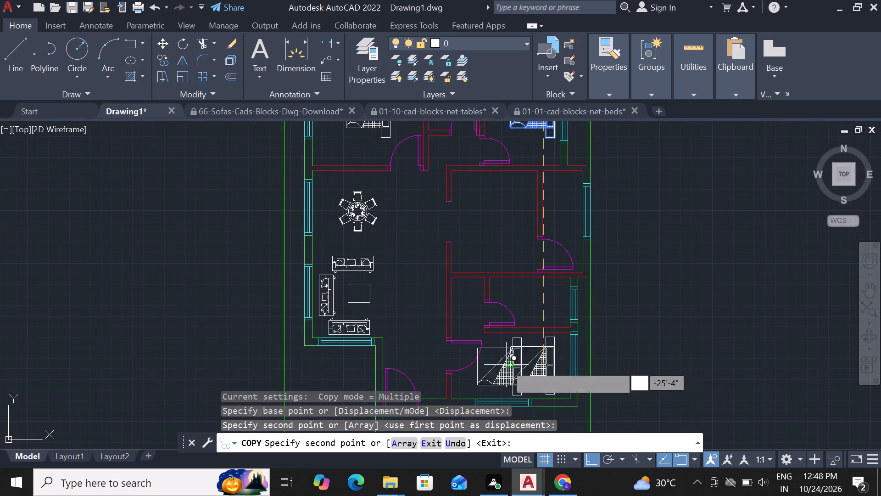
pyautogui.press('Escape')
# Rotate the northwest room's bed block by 180° about a base point near its lower edge so its headboard faces west.
pyautogui.scroll(-2, 506, 242)
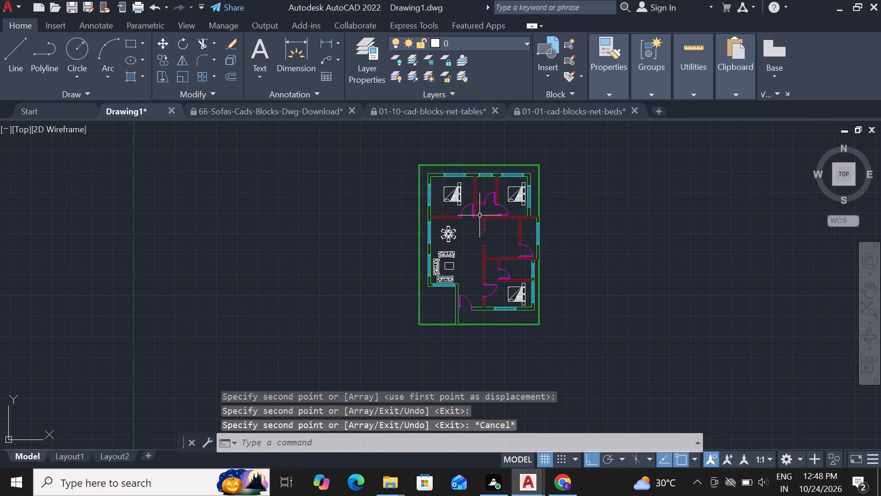
pyautogui.scroll(2, 455, 181)
pyautogui.click(445, 215)
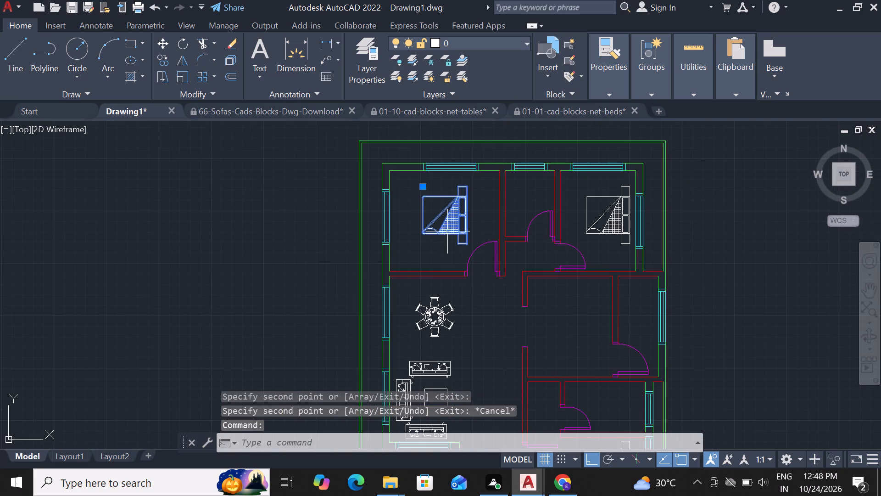
pyautogui.write('ro')
pyautogui.press('space')
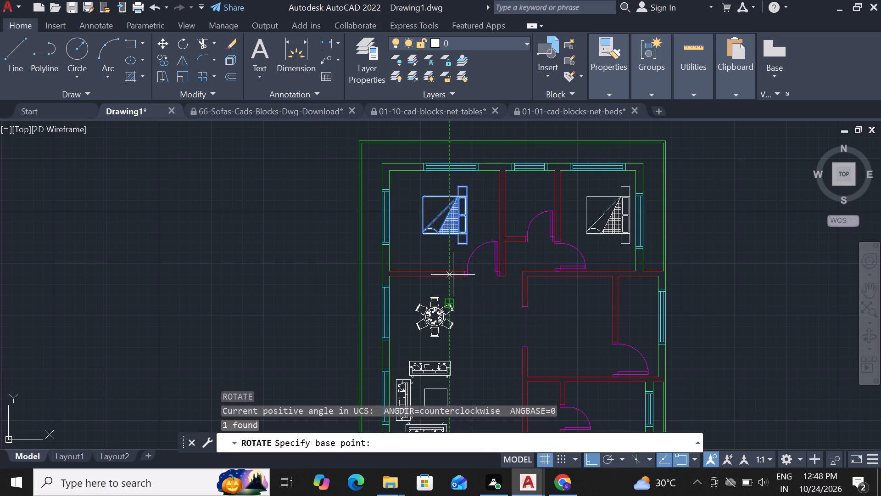
pyautogui.moveTo(457, 242); pyautogui.dragTo(460, 229)
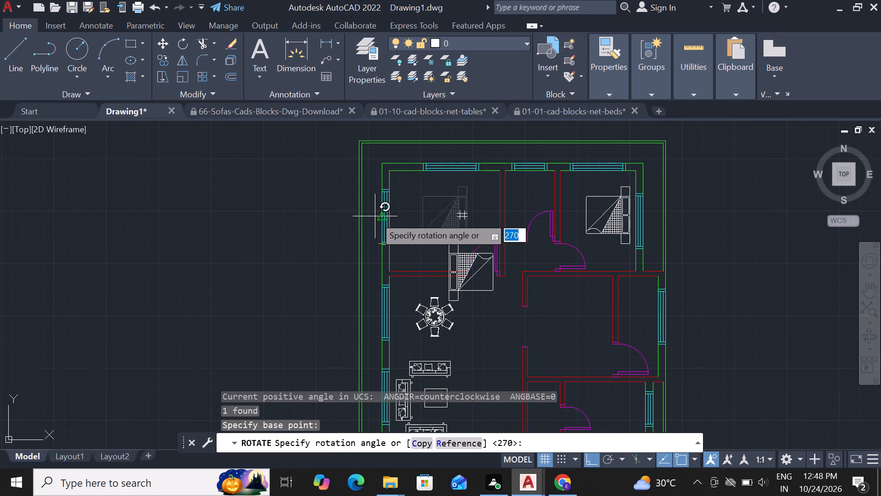
pyautogui.click(368, 233)
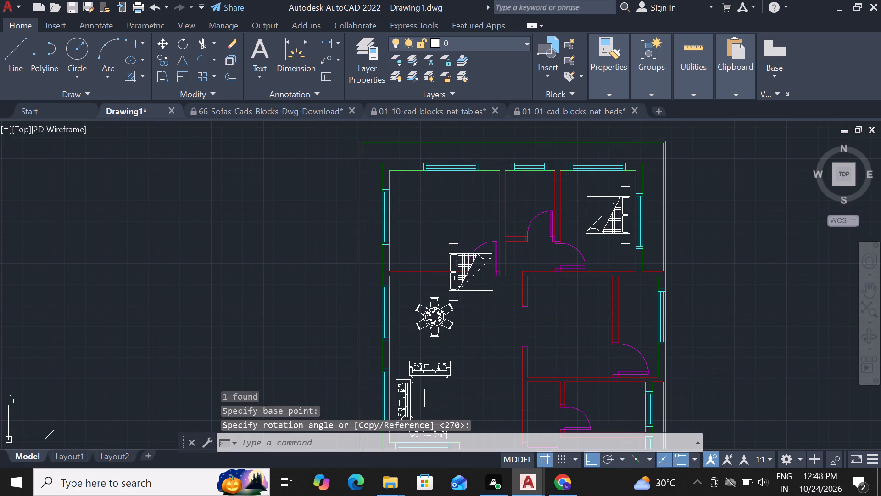
# Move the rotated bed block about 4'-9" straight west, towards the west wall.
pyautogui.click(462, 278)
pyautogui.write('m')
pyautogui.press('space')
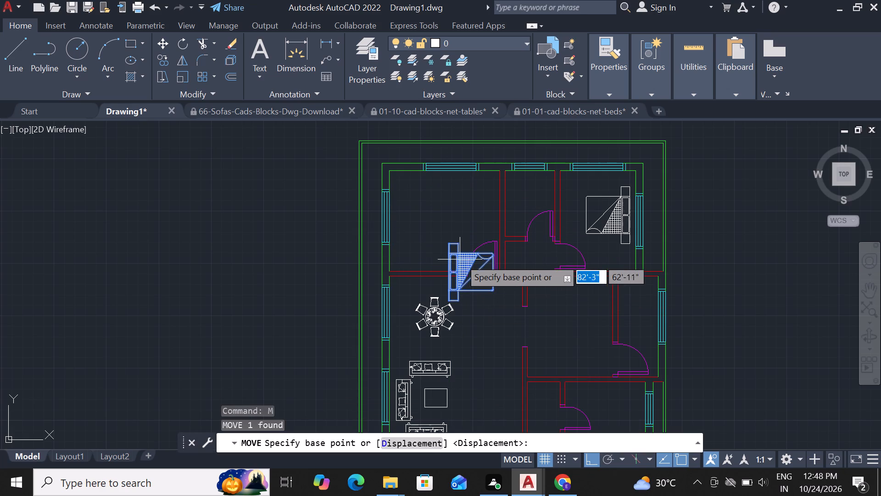
pyautogui.click(456, 248)
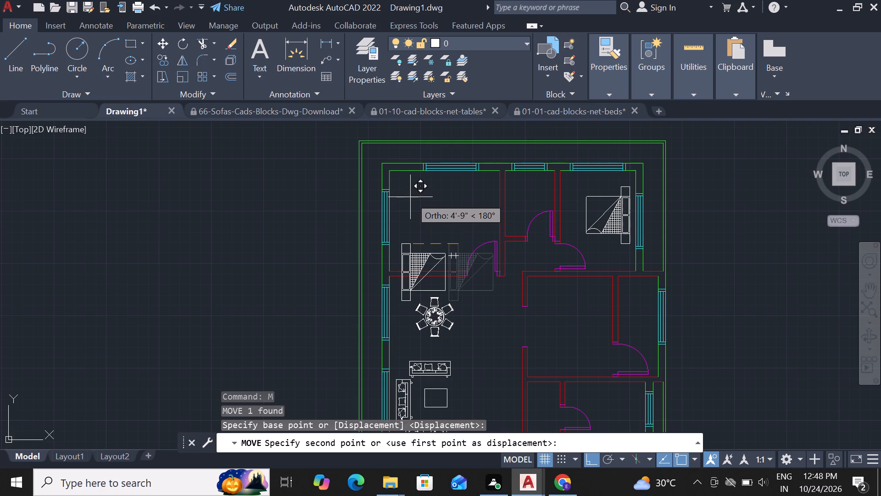
pyautogui.click(410, 197)
# Move the rotated bed block, together with the upper wall line crossing it, straight north into the northwest room.
pyautogui.click(405, 248)
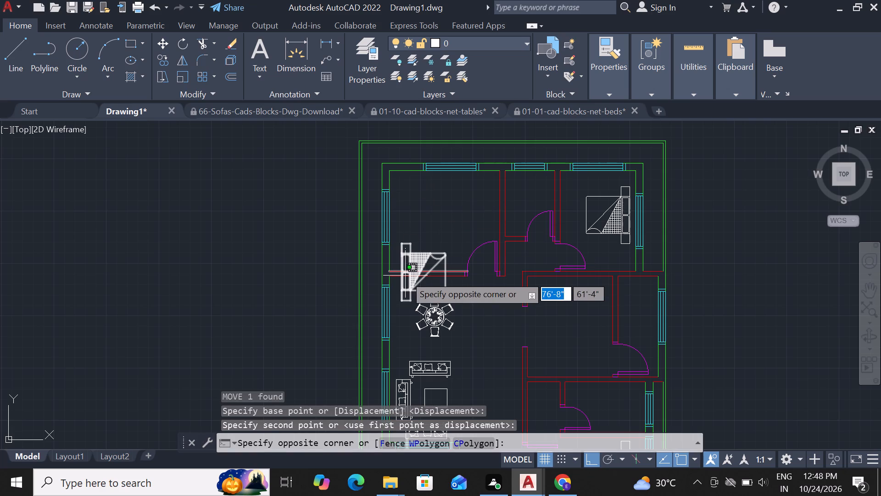
pyautogui.click(405, 276)
pyautogui.write('m')
pyautogui.press('space')
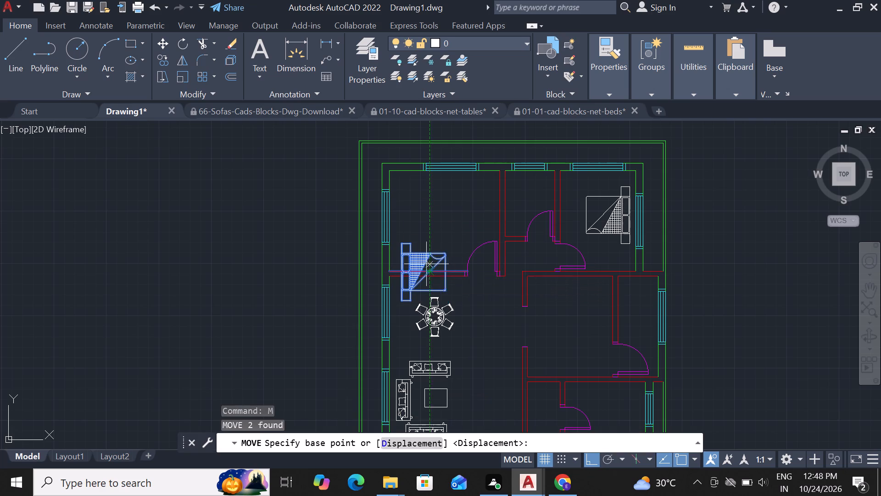
pyautogui.click(420, 259)
pyautogui.click(406, 213)
# Rotate the southeast bedroom's bed block by 270° so its headboard faces the south wall.
pyautogui.scroll(-2, 419, 191)
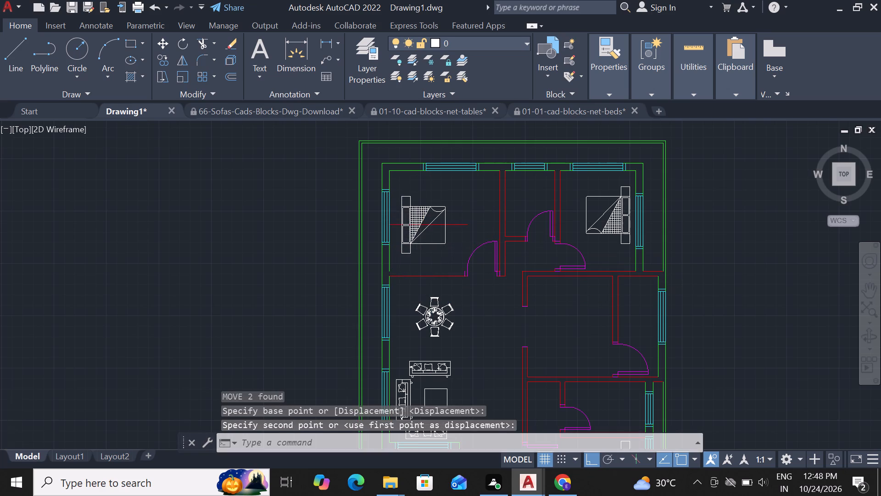
pyautogui.scroll(2, 494, 304)
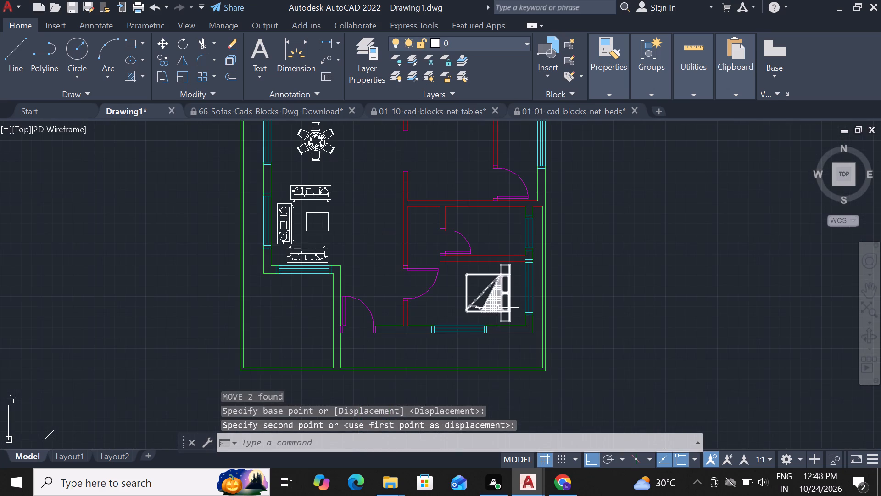
pyautogui.scroll(1, 497, 308)
pyautogui.click(498, 300)
pyautogui.write('ro')
pyautogui.press('space')
pyautogui.click(487, 294)
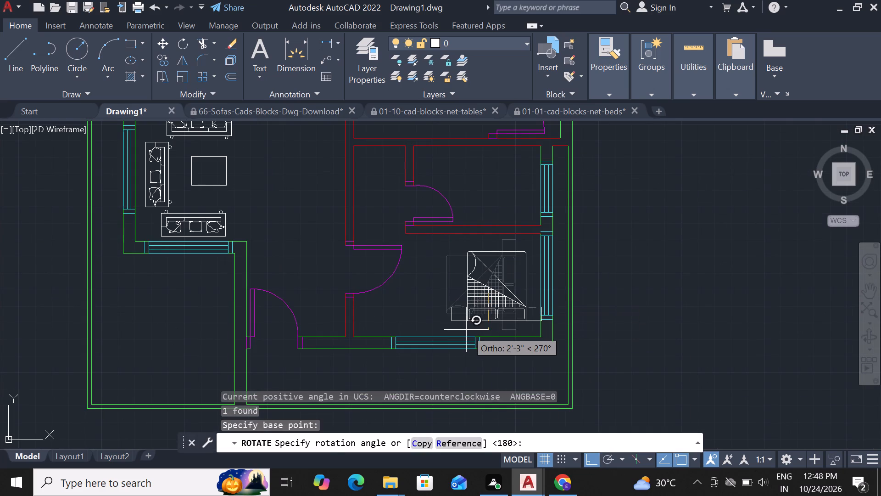
pyautogui.click(466, 330)
# Move the rotated southeast bed block about 1'-8" west and 3" south, nearer the middle of the room's south wall.
pyautogui.click(499, 306)
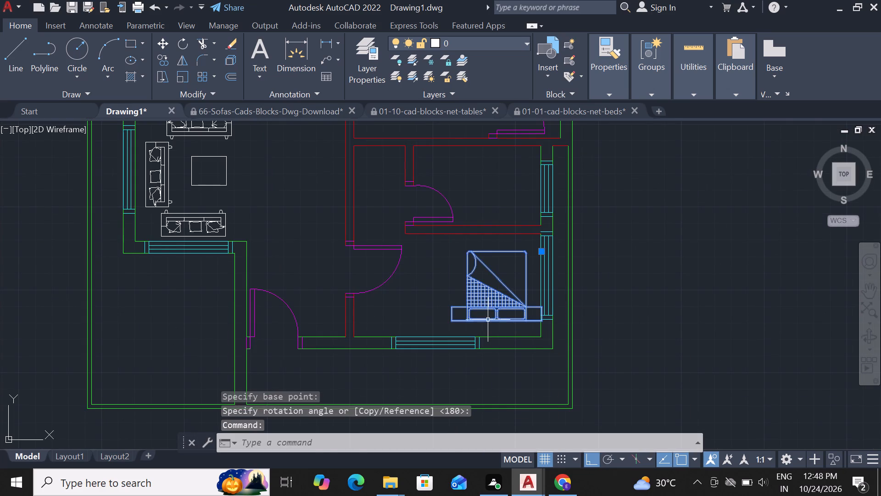
pyautogui.press('m')
pyautogui.press('space')
pyautogui.click(496, 306)
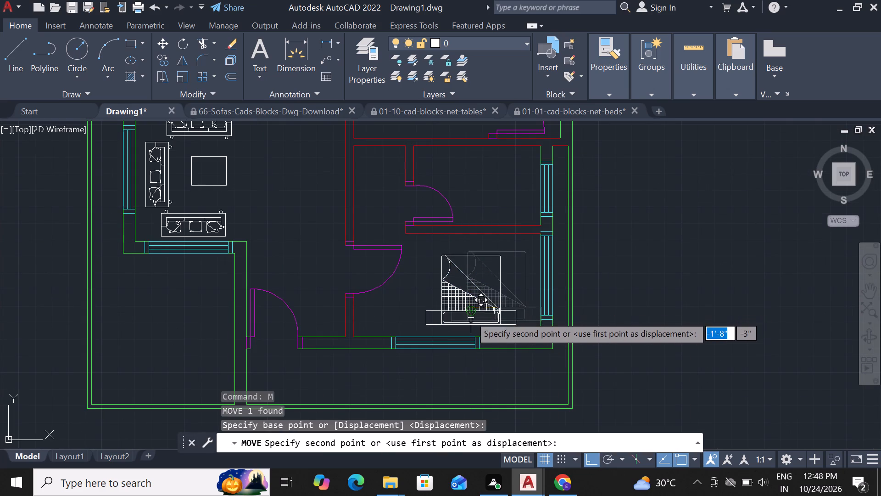
pyautogui.click(469, 315)
# Switch to Chrome's download history and open the 05-01-WC drawing from 05-01-WC.zip as read-only in AutoCAD.
pyautogui.scroll(-2, 510, 298)
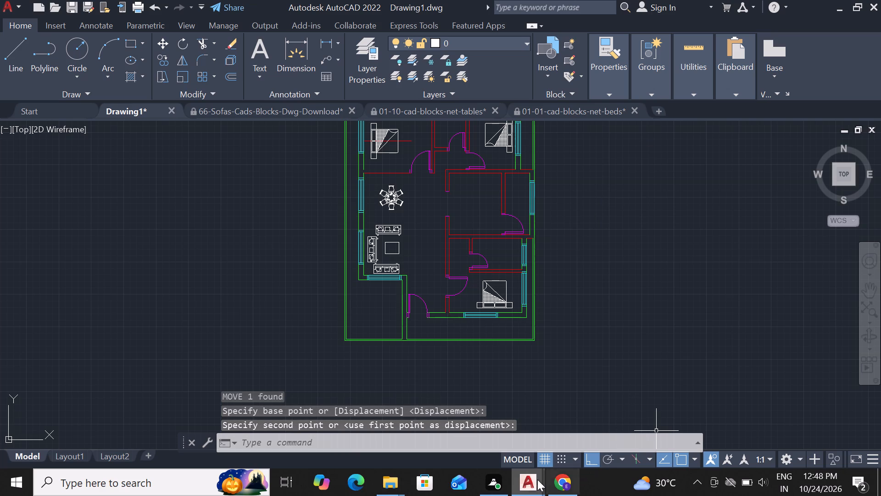
pyautogui.click(564, 479)
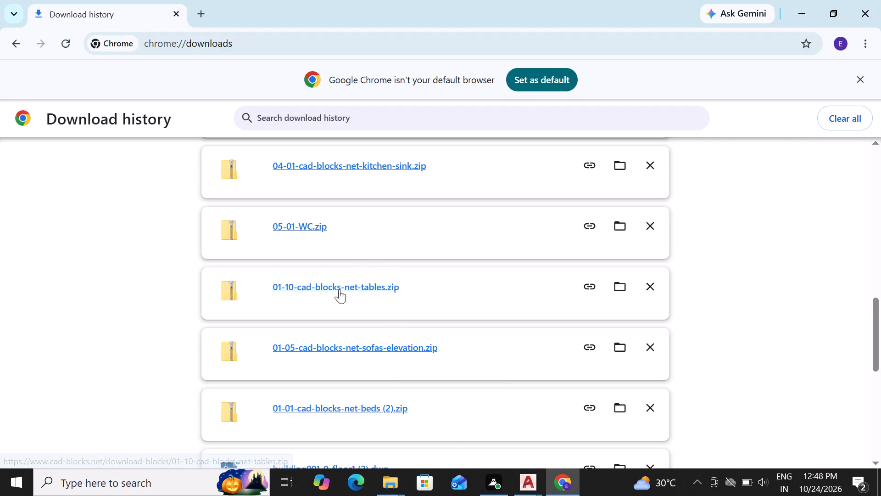
pyautogui.click(301, 227)
pyautogui.click(311, 224)
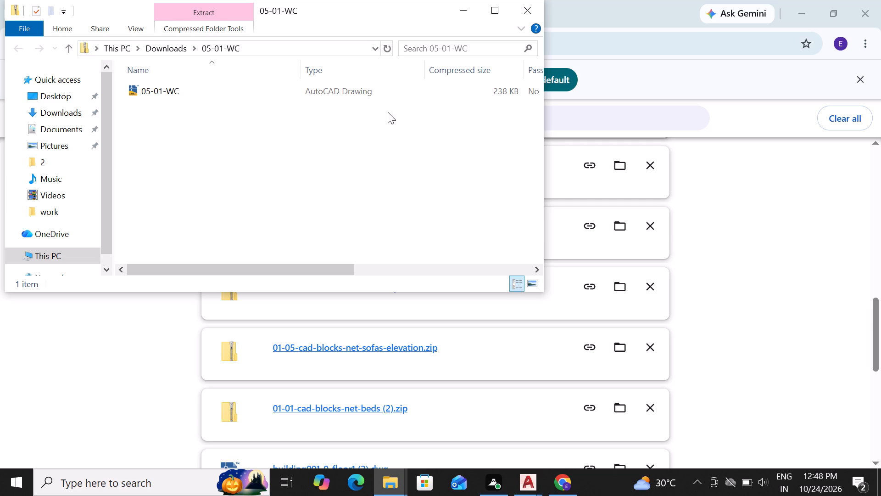
pyautogui.doubleClick(201, 86)
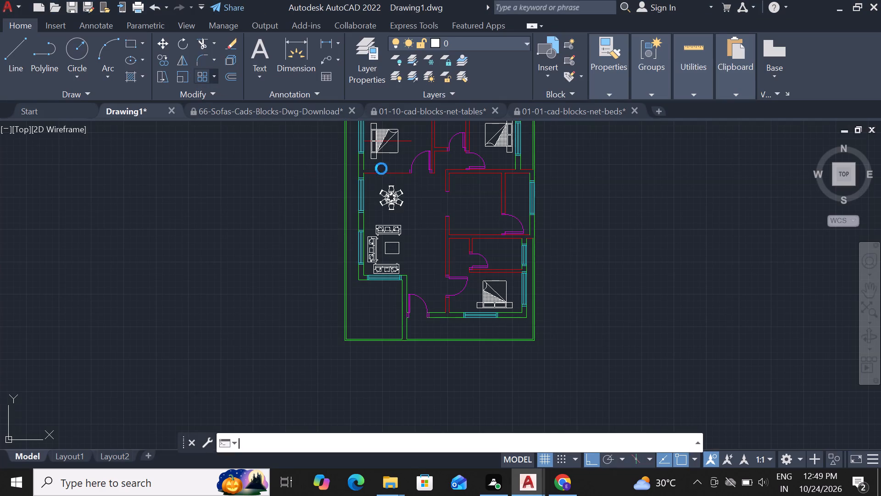
pyautogui.scroll(1, 819, 145)
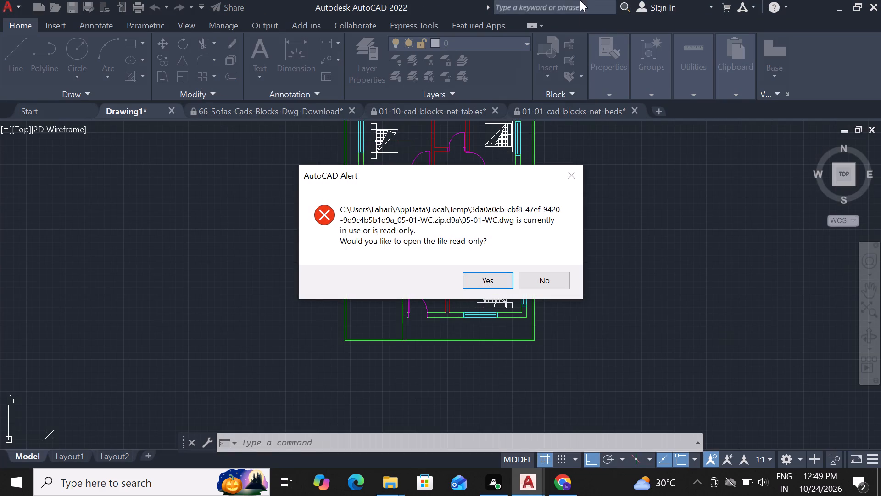
pyautogui.click(489, 278)
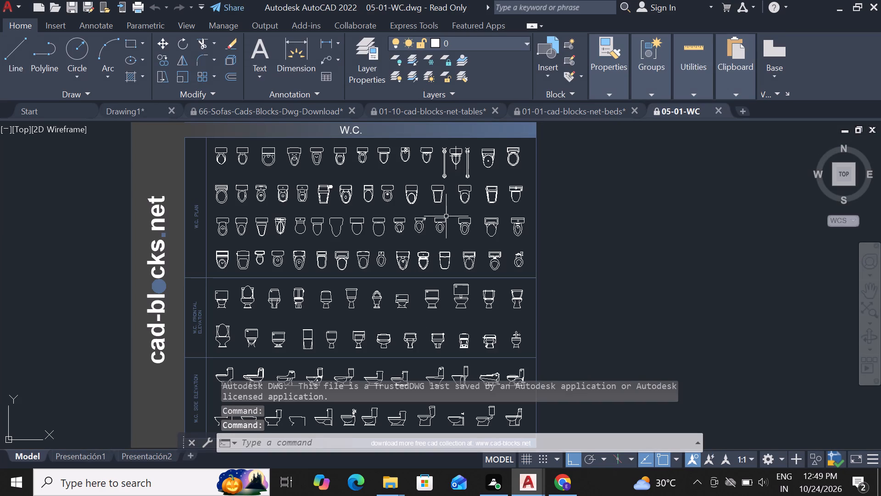
# Copy the tenth toilet in the bottom row of the W.C. plan section and paste it into Drawing1.
pyautogui.click(402, 261)
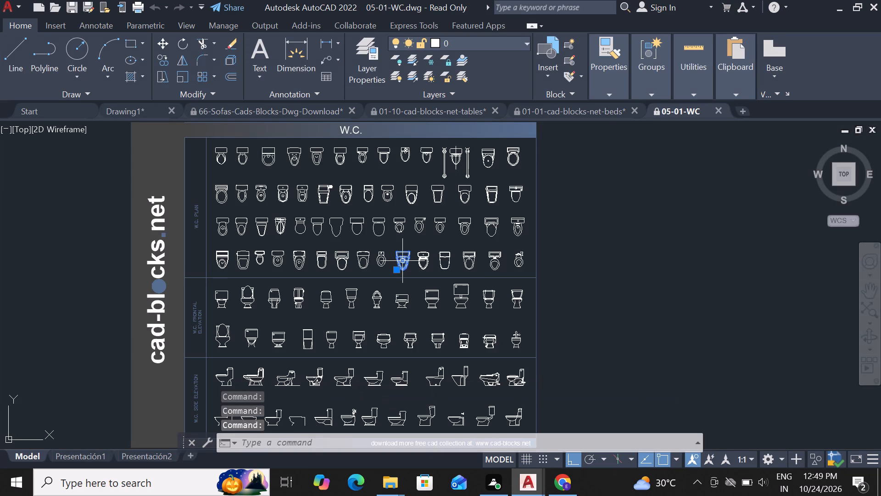
pyautogui.hotkey('ctrl', 'c')
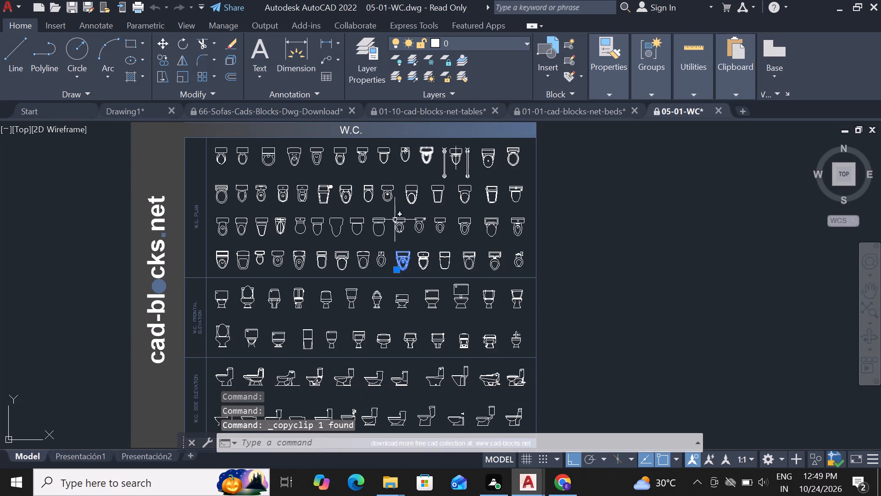
pyautogui.click(134, 109)
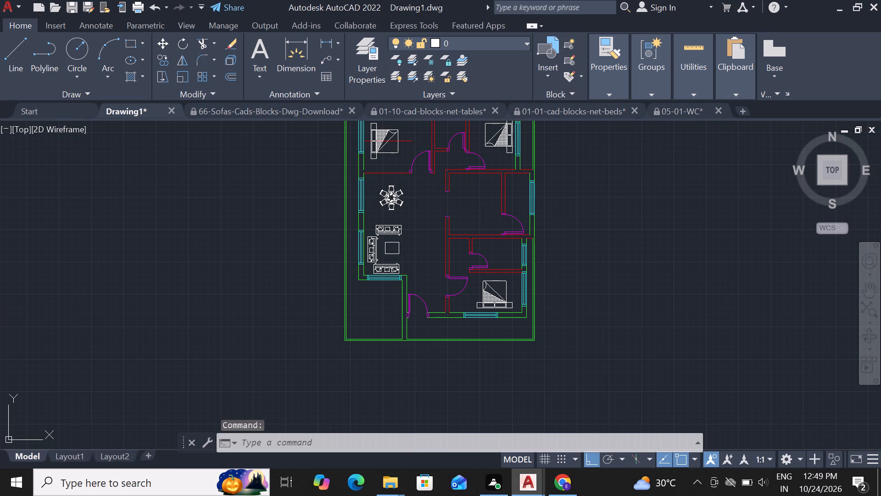
pyautogui.click(489, 196)
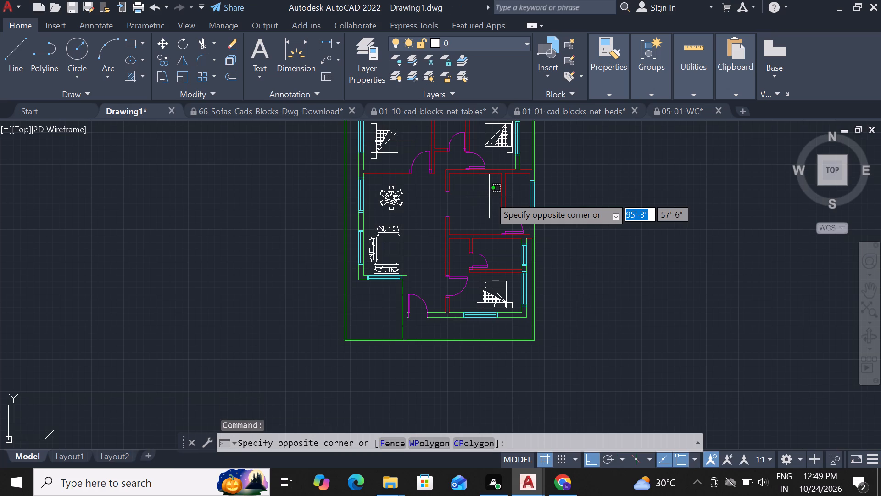
pyautogui.hotkey('ctrl', 'v')
pyautogui.click(489, 196)
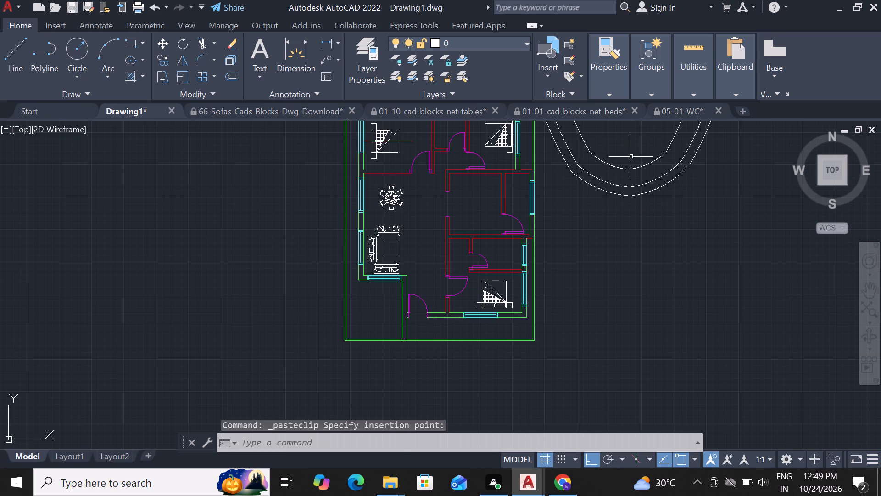
# Scale the oversized pasted toilet block down to roughly fixture size, outside the plan's east boundary.
pyautogui.moveTo(626, 164); pyautogui.dragTo(619, 167)
pyautogui.click(616, 171)
pyautogui.write('sc')
pyautogui.press('space')
pyautogui.click(608, 175)
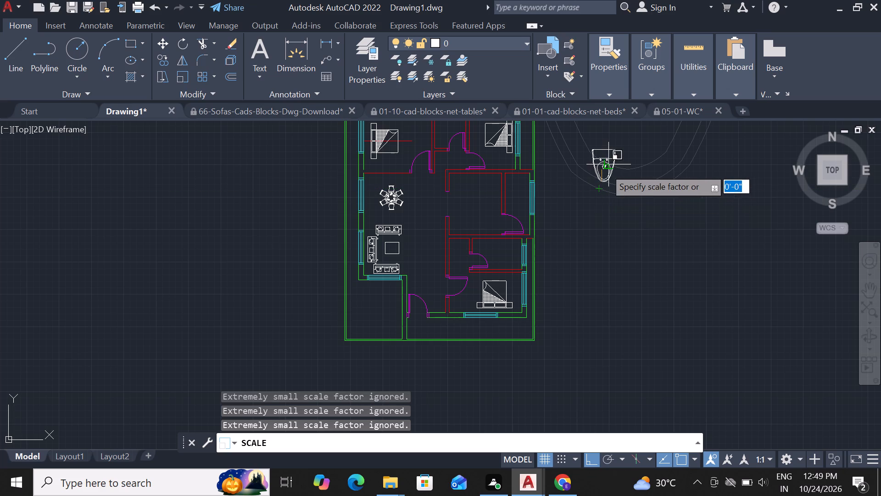
pyautogui.click(601, 173)
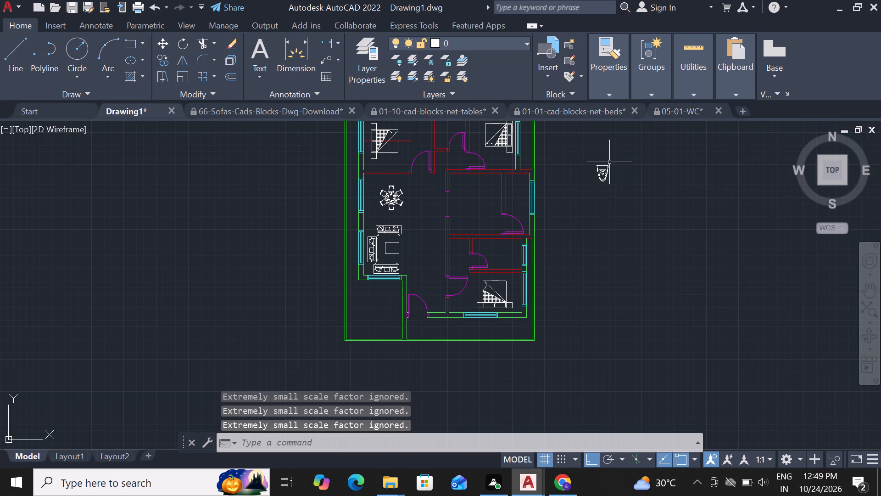
# Move the scaled toilet block southwest to just outside the east boundary, beside the bathroom north of the southeast bedroom.
pyautogui.scroll(1, 609, 162)
pyautogui.click(592, 174)
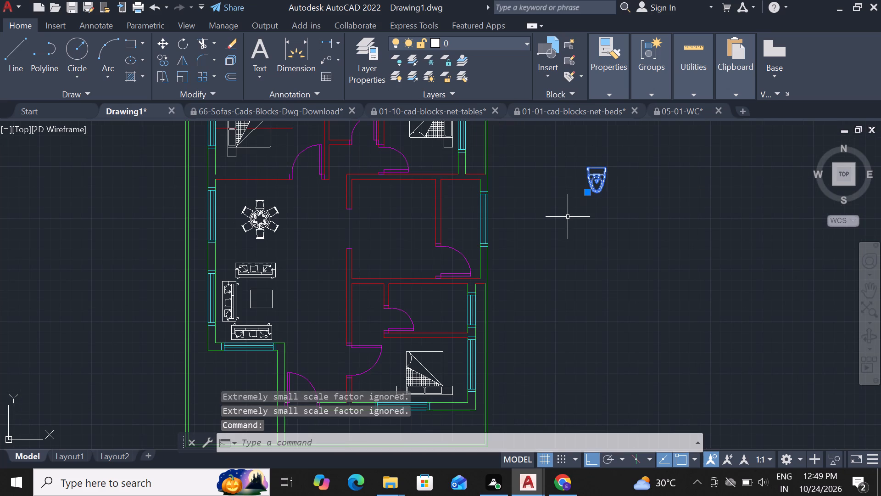
pyautogui.write('m')
pyautogui.press('space')
pyautogui.click(566, 222)
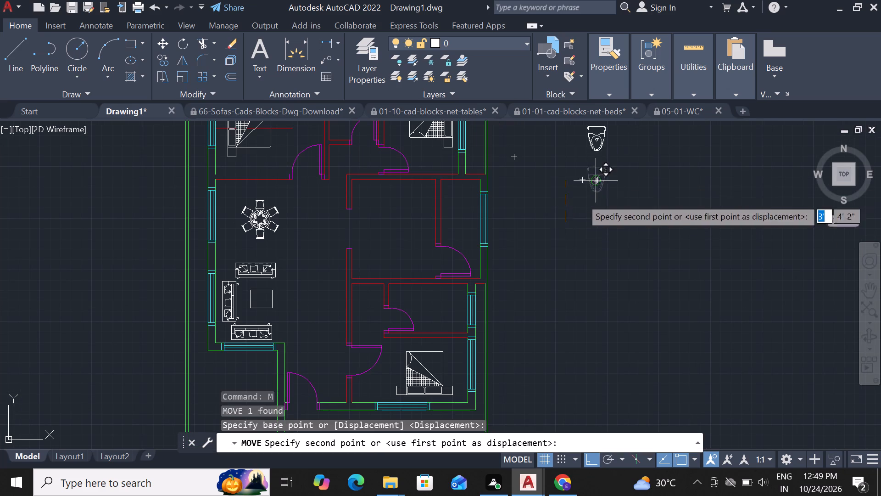
pyautogui.click(452, 336)
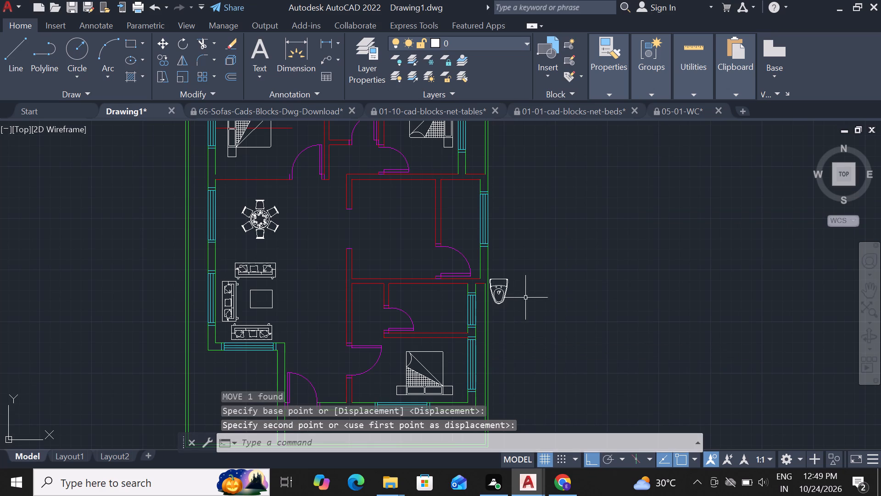
# Move the toilet block from outside the east boundary into the bathroom north of the southeast bedroom.
pyautogui.click(502, 296)
pyautogui.write('m')
pyautogui.press('space')
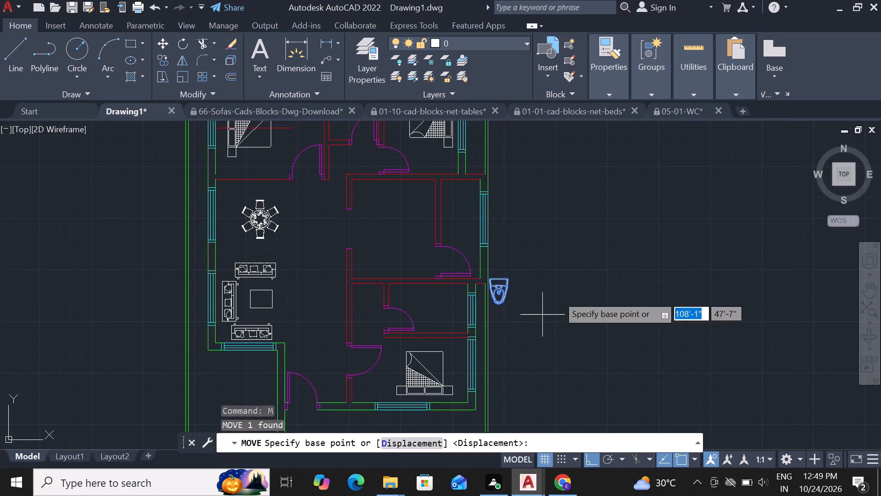
pyautogui.scroll(-2, 880, 216)
pyautogui.scroll(3, 758, 241)
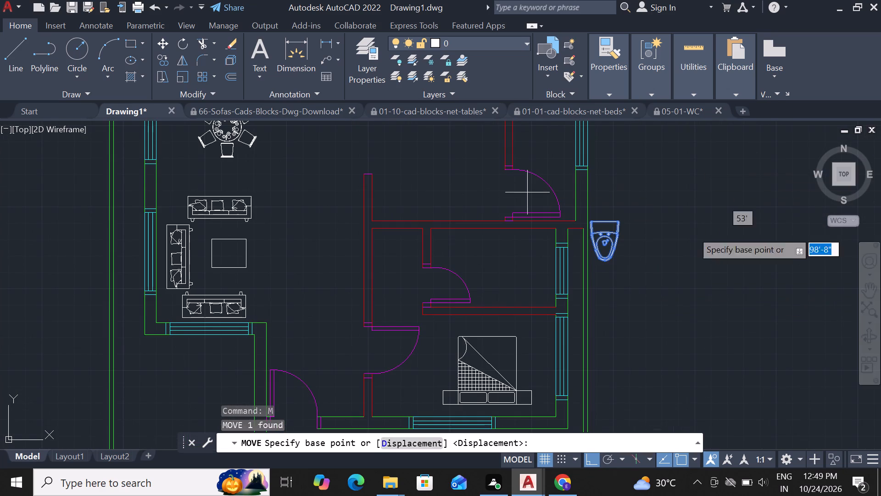
pyautogui.click(600, 238)
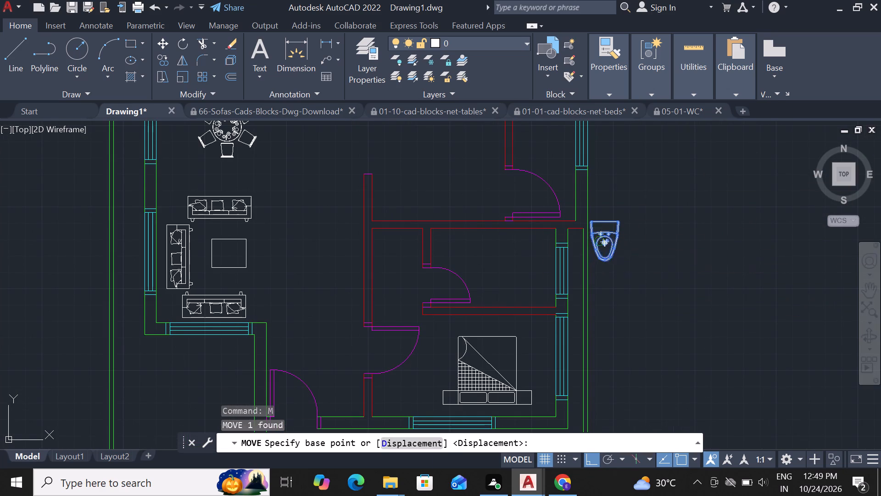
pyautogui.click(474, 290)
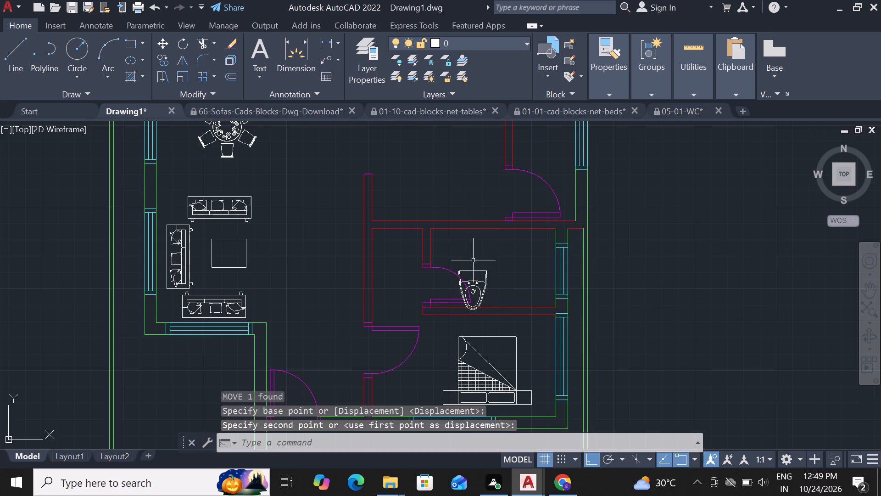
# Move the toilet block straight east within the bathroom, clear of the door swing.
pyautogui.click(474, 293)
pyautogui.write('m')
pyautogui.press('space')
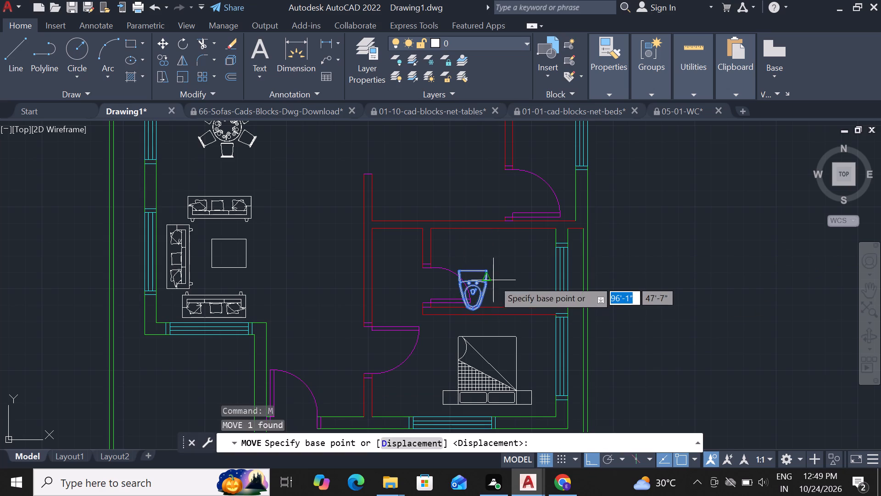
pyautogui.click(466, 281)
pyautogui.click(511, 260)
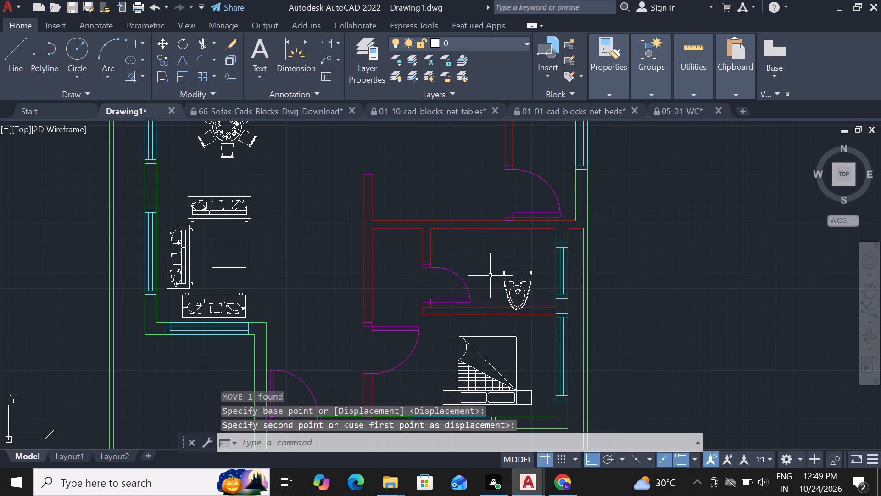
# Move the toilet block about 2'-4" straight north, close to the bathroom's upper wall.
pyautogui.click(524, 269)
pyautogui.write('m')
pyautogui.press('space')
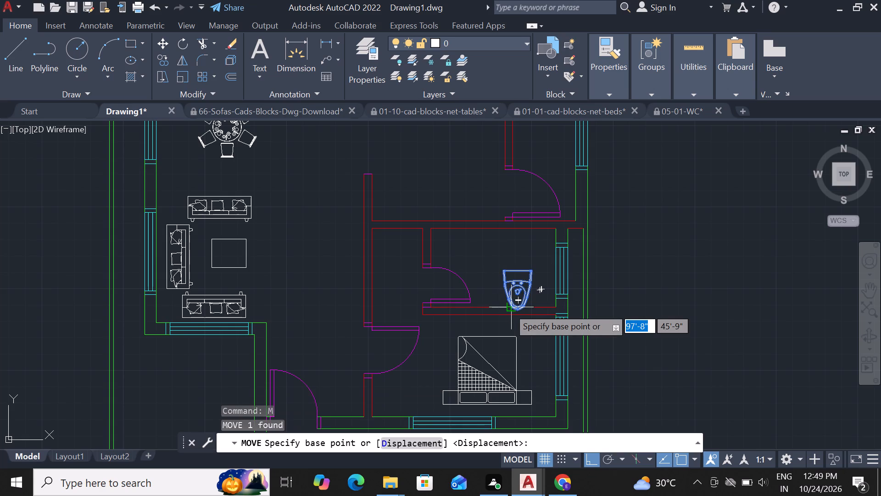
pyautogui.click(523, 285)
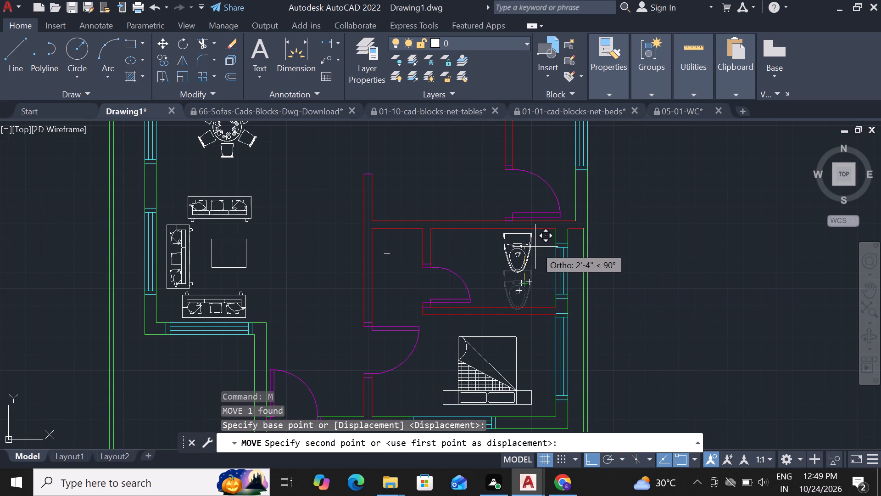
pyautogui.click(535, 247)
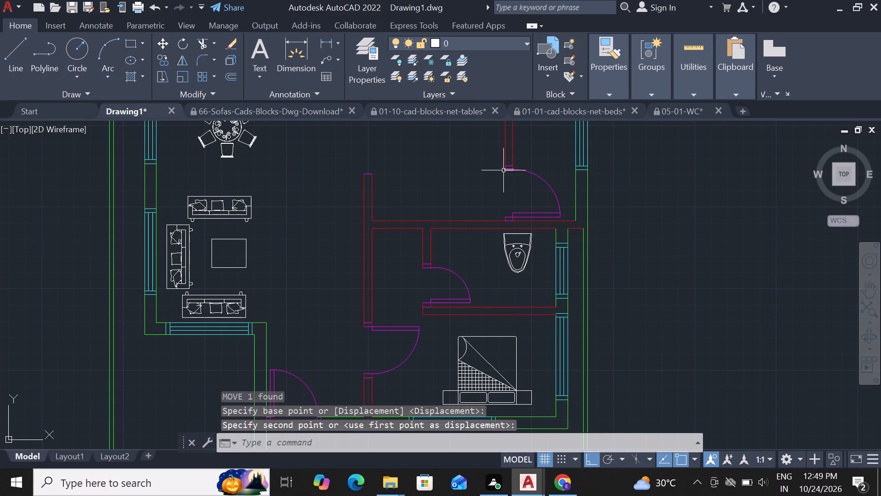
# Switch to Chrome's download history and open the drawing in 04-01-cad-blocks-net-kitchen-sink.zip as read-only in AutoCAD.
pyautogui.scroll(1, 503, 170)
pyautogui.scroll(-1, 503, 222)
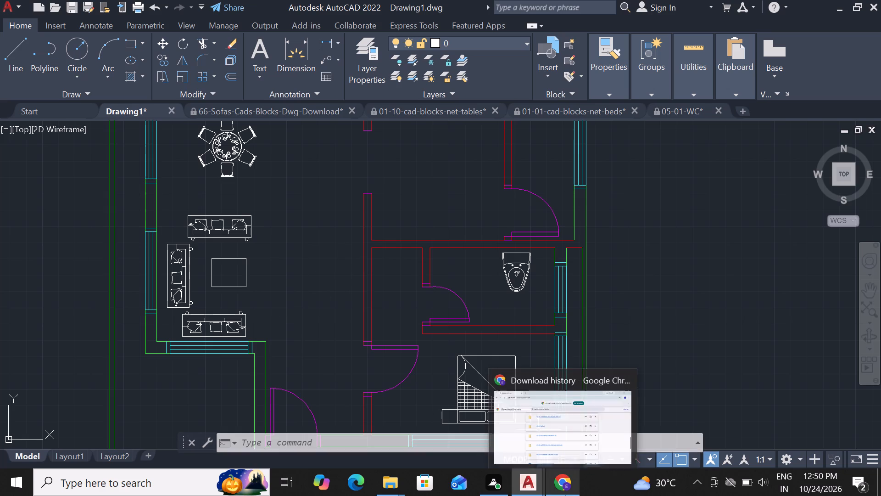
pyautogui.click(553, 458)
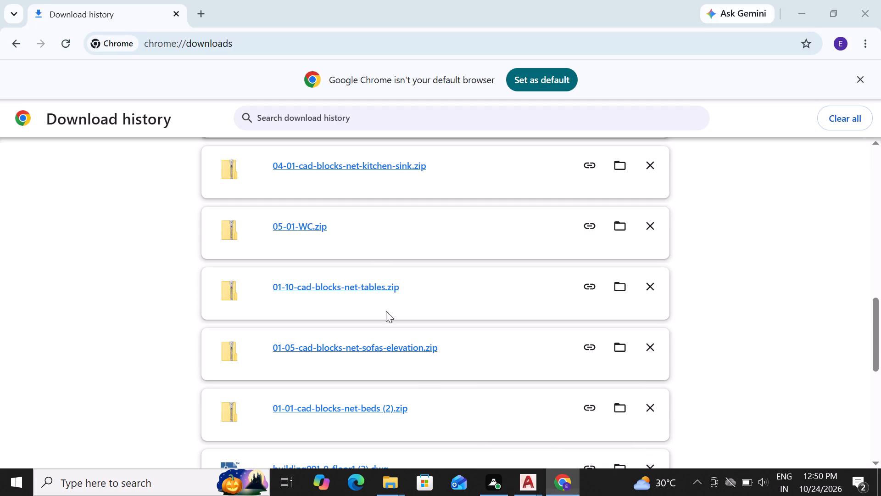
pyautogui.click(413, 159)
pyautogui.click(413, 159)
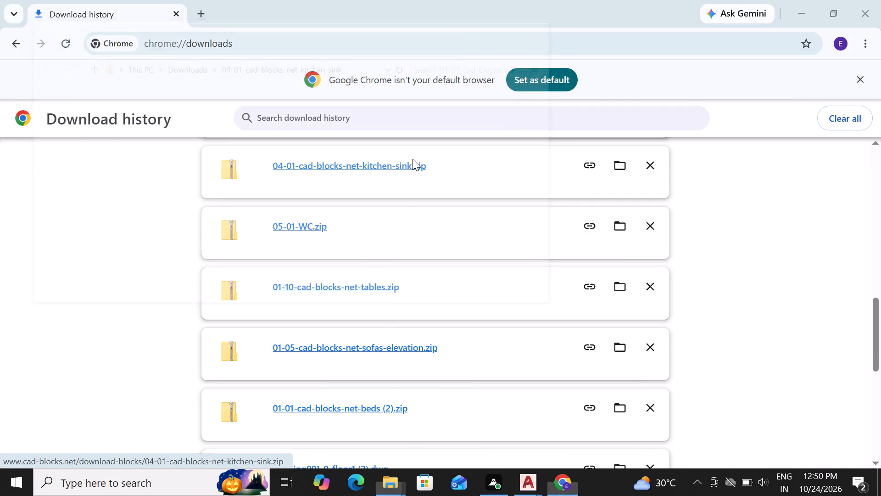
pyautogui.doubleClick(184, 105)
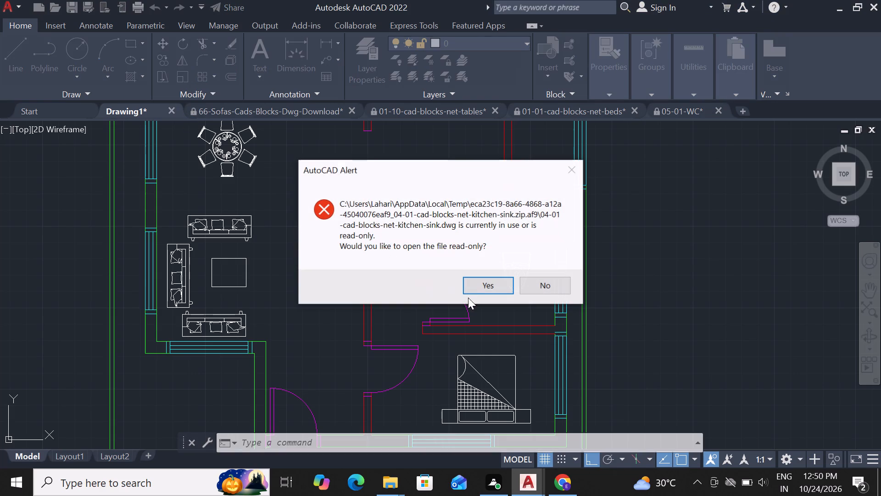
pyautogui.click(469, 285)
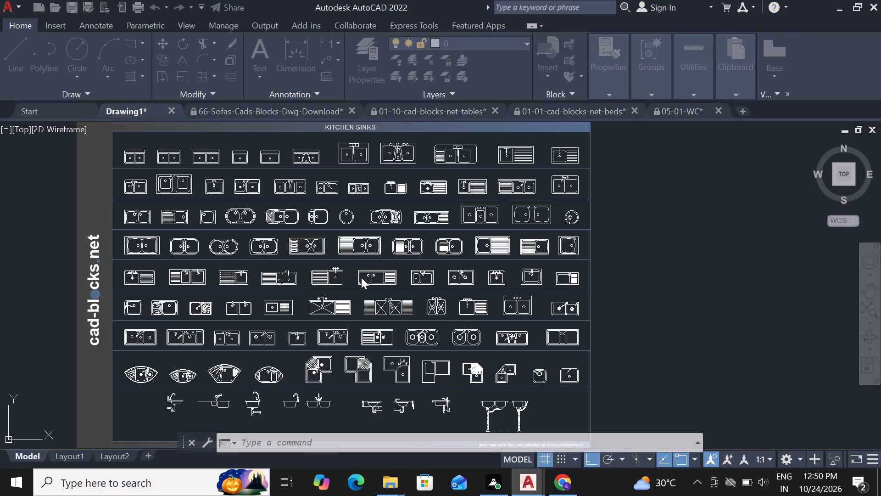
# Copy the two adjacent double-bowl sinks with drainboards from the fourth row of the sinks drawing and paste them into Drawing1's floor plan.
pyautogui.click(361, 279)
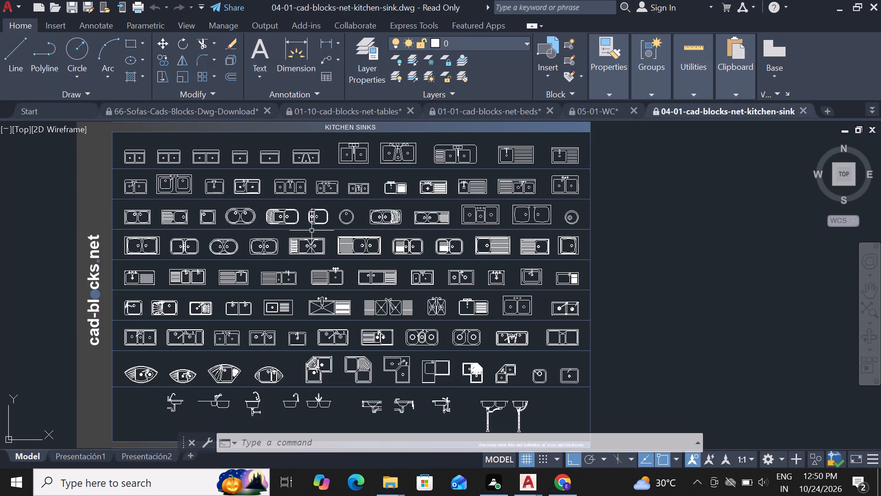
pyautogui.click(296, 251)
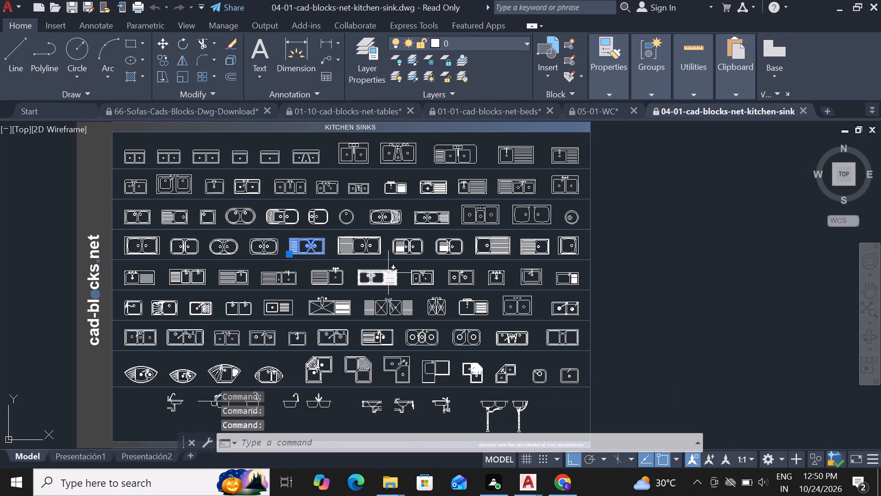
pyautogui.click(376, 248)
pyautogui.click(366, 240)
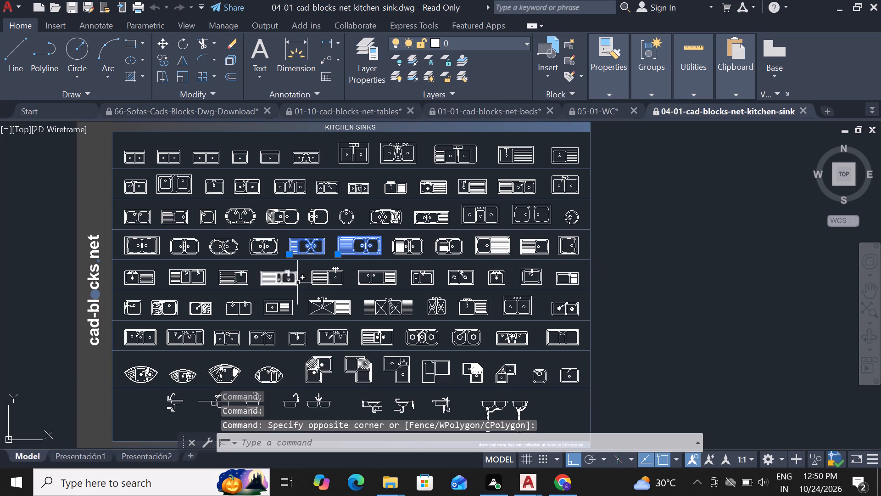
pyautogui.hotkey('ctrl', 'c')
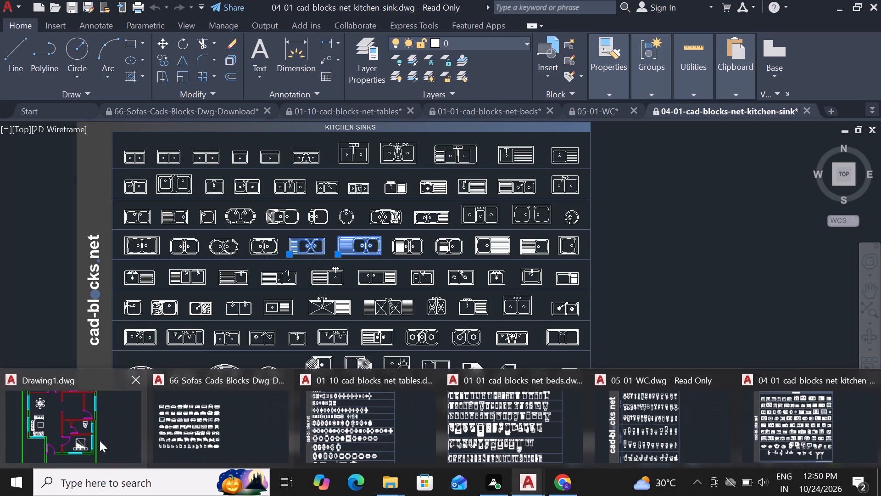
pyautogui.click(85, 429)
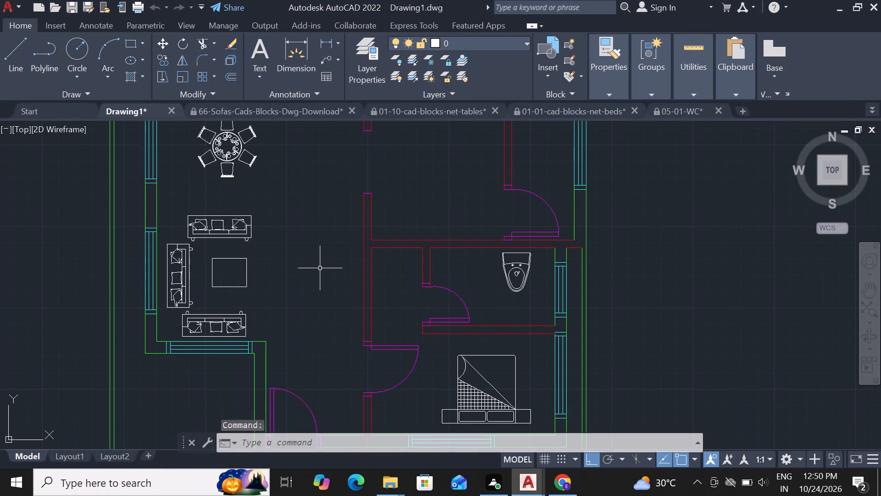
pyautogui.click(320, 268)
pyautogui.hotkey('ctrl', 'v')
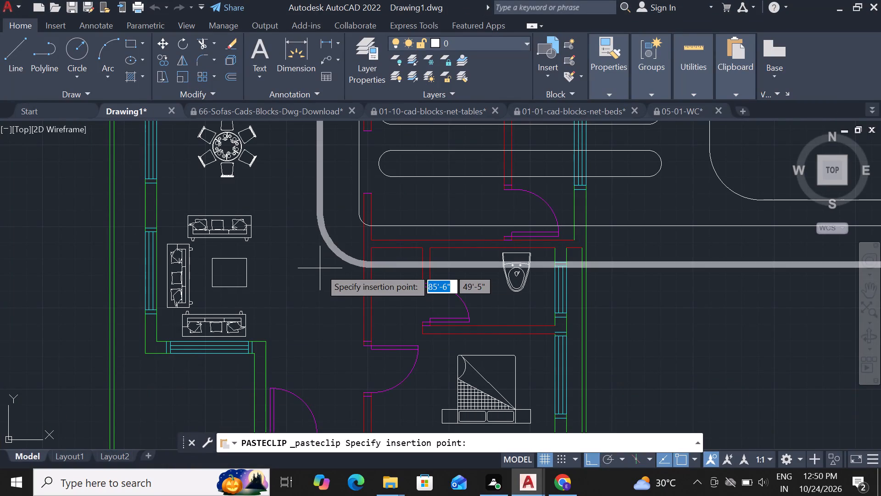
pyautogui.click(320, 268)
# Scale the pasted sink overlapping the house down from near its lower-left corner to suit the kitchen.
pyautogui.scroll(-3, 404, 248)
pyautogui.click(546, 247)
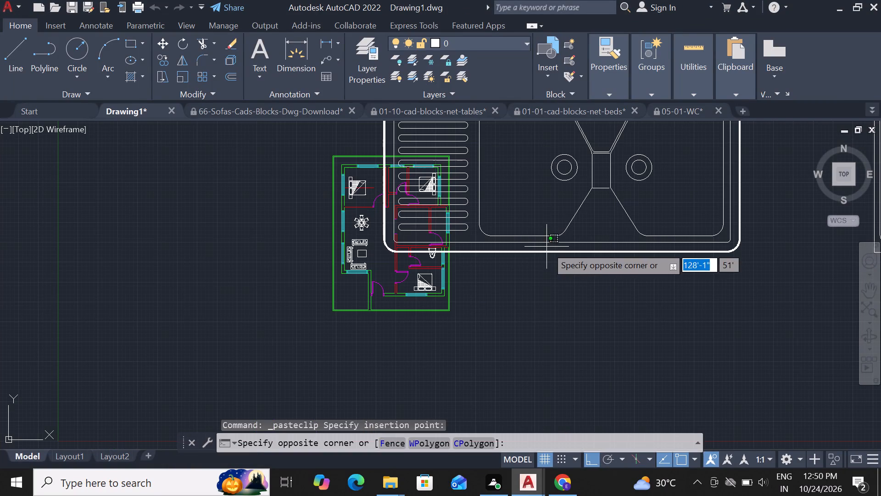
pyautogui.click(532, 255)
pyautogui.write('sc')
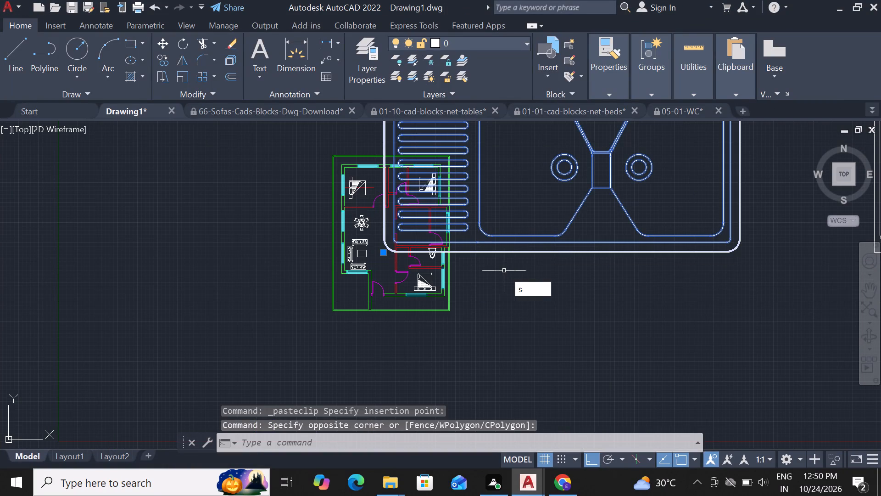
pyautogui.press('space')
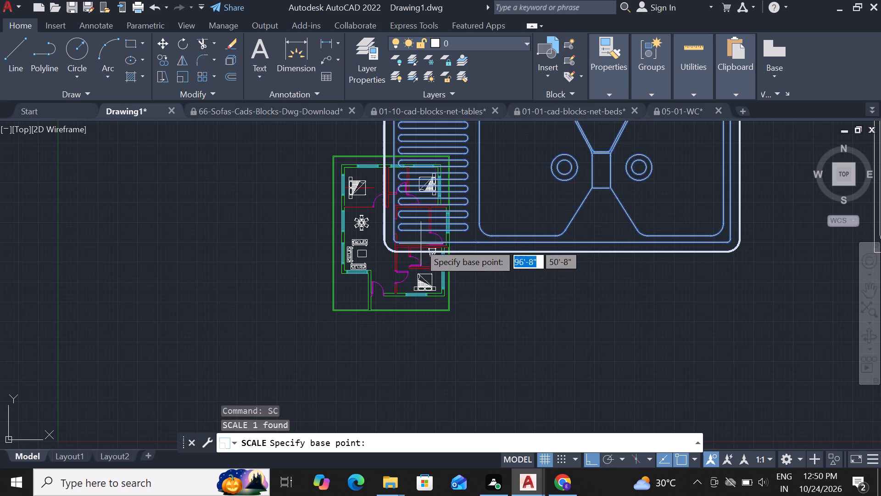
pyautogui.click(390, 247)
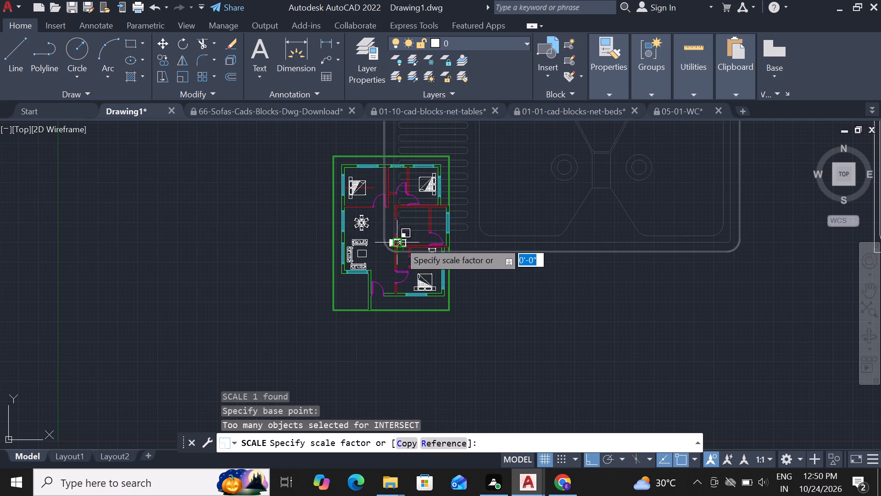
pyautogui.click(399, 242)
# Move the scaled sink about 5'-3" straight east, off the living room partition and into the kitchen above the bathroom.
pyautogui.scroll(2, 394, 243)
pyautogui.click(408, 235)
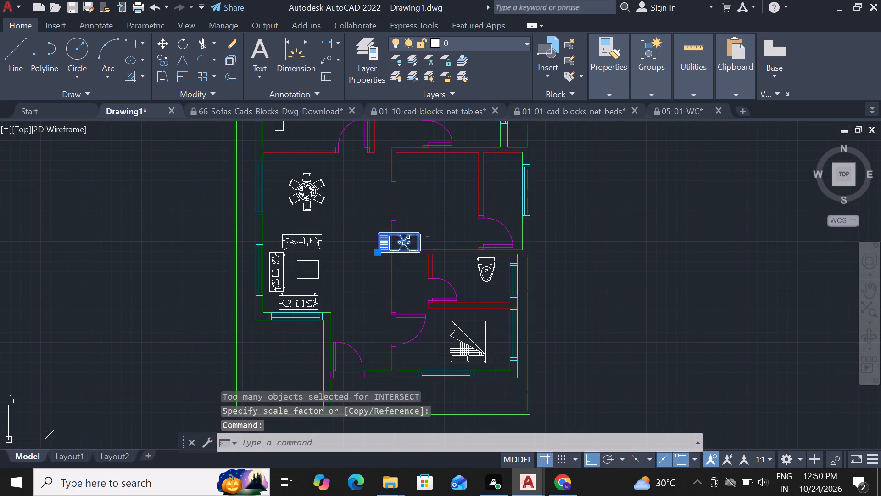
pyautogui.write('m')
pyautogui.press('space')
pyautogui.click(408, 238)
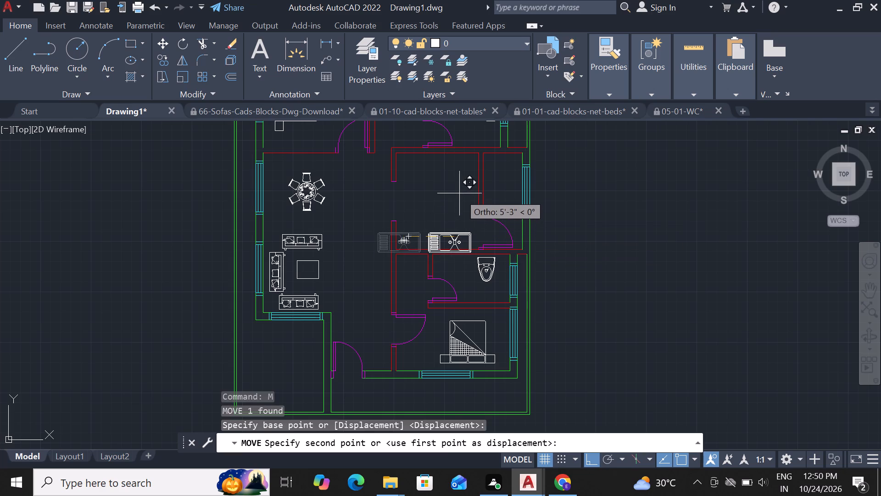
pyautogui.click(459, 193)
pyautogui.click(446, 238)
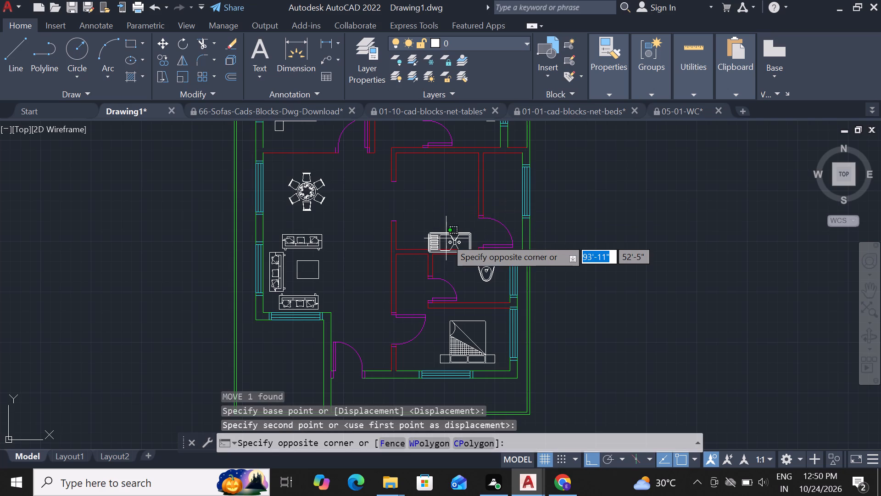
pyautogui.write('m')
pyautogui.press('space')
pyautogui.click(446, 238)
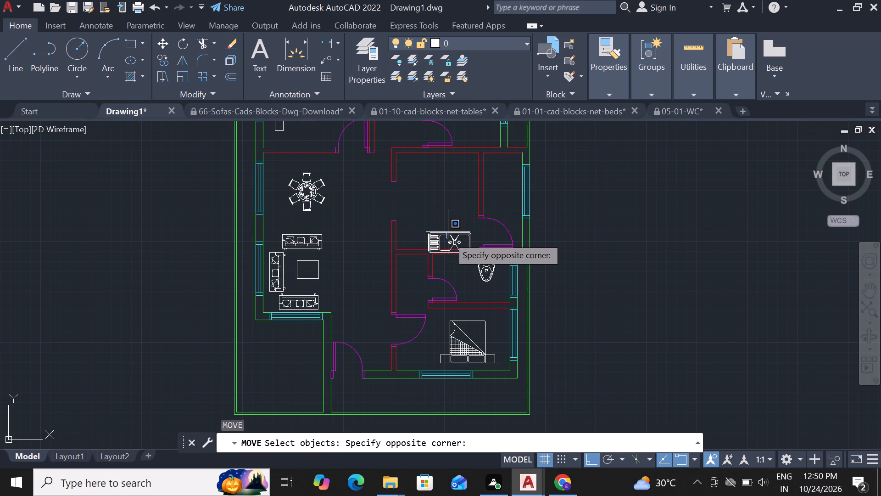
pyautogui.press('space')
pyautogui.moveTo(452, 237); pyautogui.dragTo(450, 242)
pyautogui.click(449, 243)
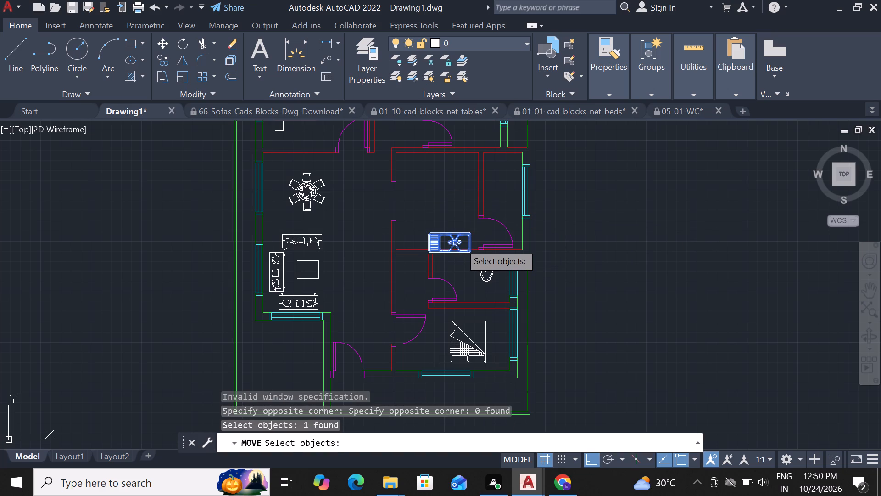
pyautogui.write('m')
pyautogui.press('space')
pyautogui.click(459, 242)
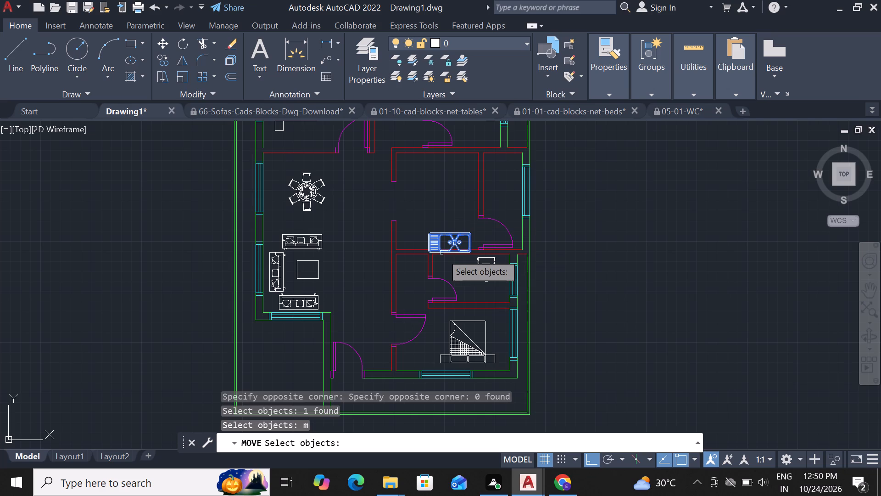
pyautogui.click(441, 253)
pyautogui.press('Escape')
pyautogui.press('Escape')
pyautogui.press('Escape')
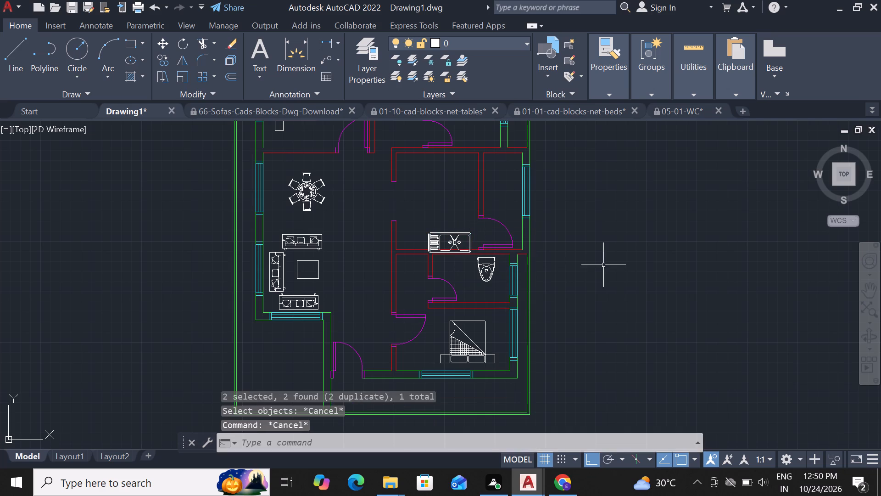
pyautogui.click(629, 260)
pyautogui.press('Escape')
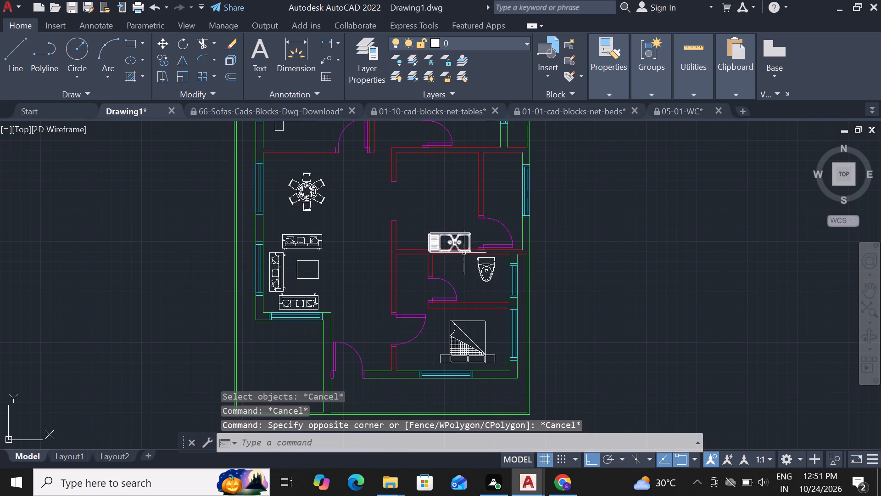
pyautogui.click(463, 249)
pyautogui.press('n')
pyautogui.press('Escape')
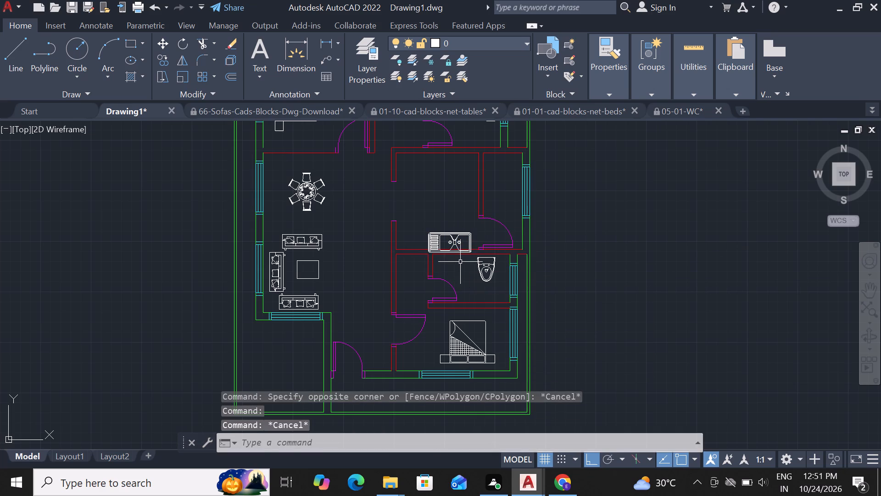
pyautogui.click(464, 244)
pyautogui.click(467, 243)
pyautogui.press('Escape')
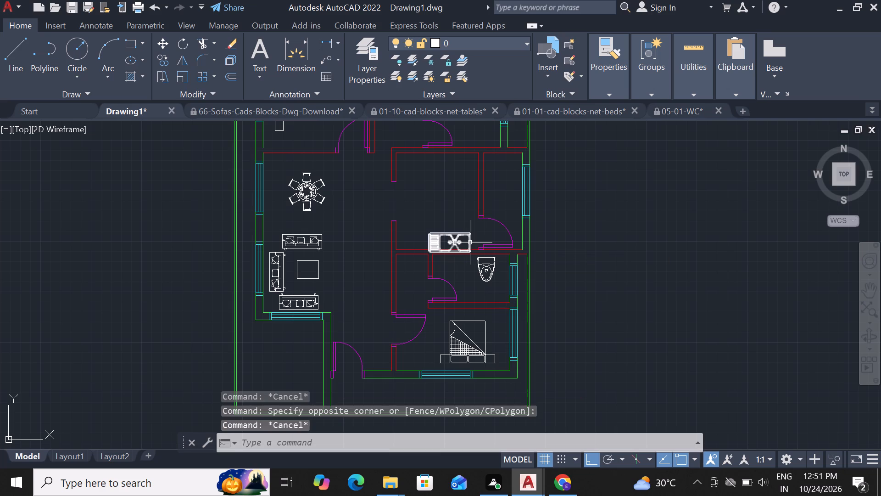
# Move the sink straight north from the kitchen's lower wall to the middle of the kitchen.
pyautogui.click(470, 242)
pyautogui.write('m')
pyautogui.press('space')
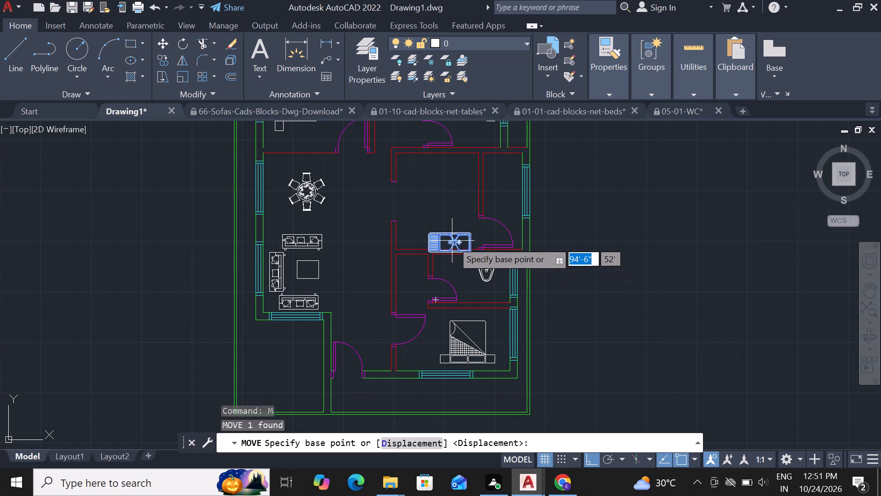
pyautogui.click(452, 241)
pyautogui.click(455, 197)
# Rotate the sink 270° so its length runs north-south with the drainboard at the north end.
pyautogui.moveTo(463, 192); pyautogui.dragTo(457, 194)
pyautogui.write('ro')
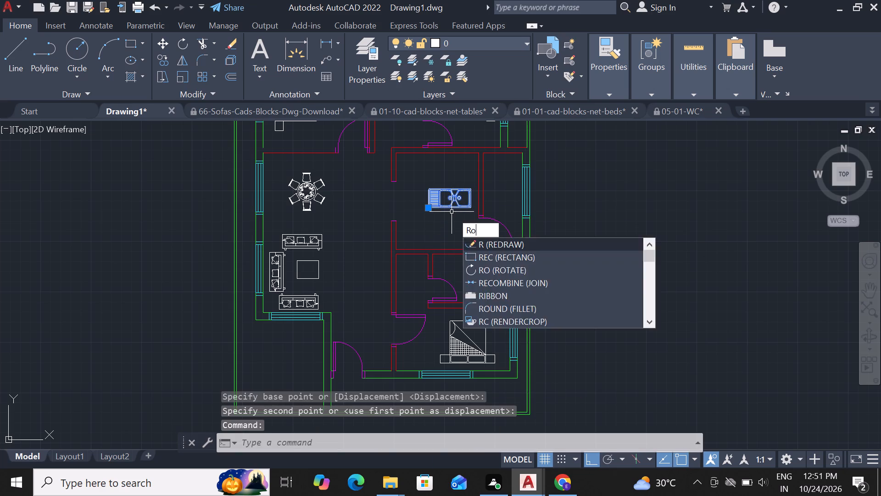
pyautogui.press('space')
pyautogui.click(454, 203)
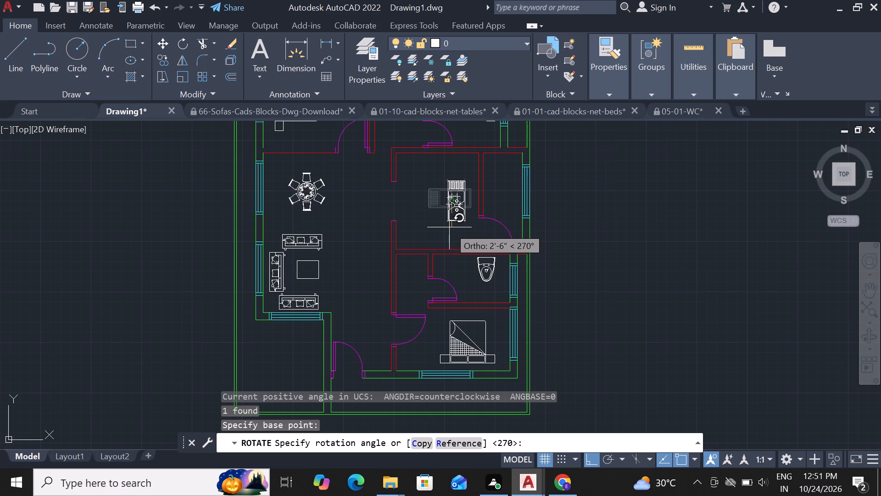
pyautogui.click(449, 231)
# Move the rotated sink straight east up to the kitchen's east partition wall.
pyautogui.click(453, 206)
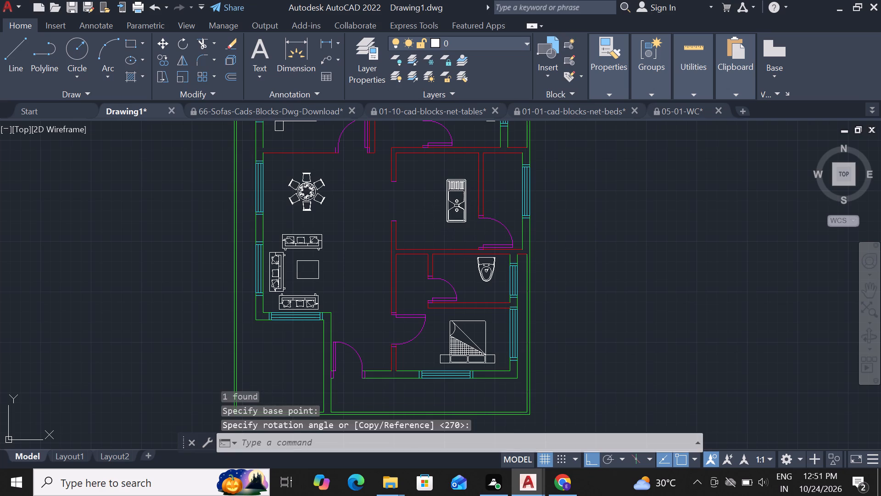
pyautogui.write('m')
pyautogui.press('space')
pyautogui.click(455, 204)
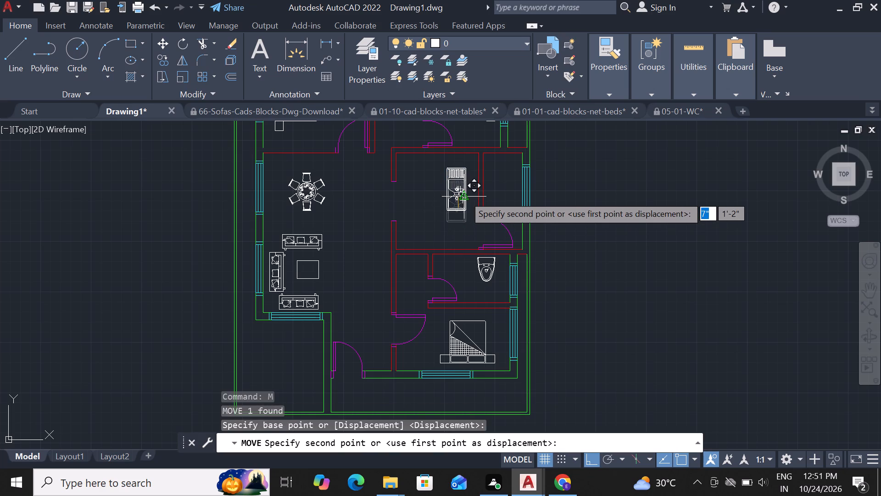
pyautogui.scroll(3, 472, 193)
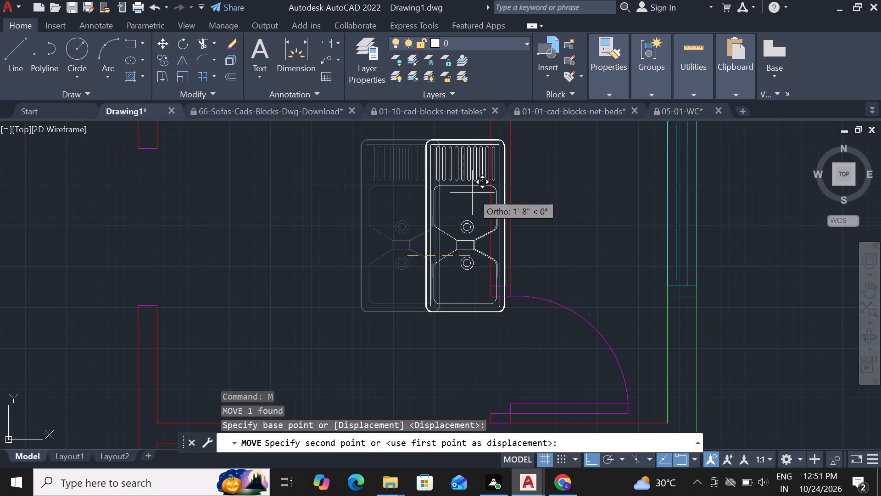
pyautogui.click(465, 198)
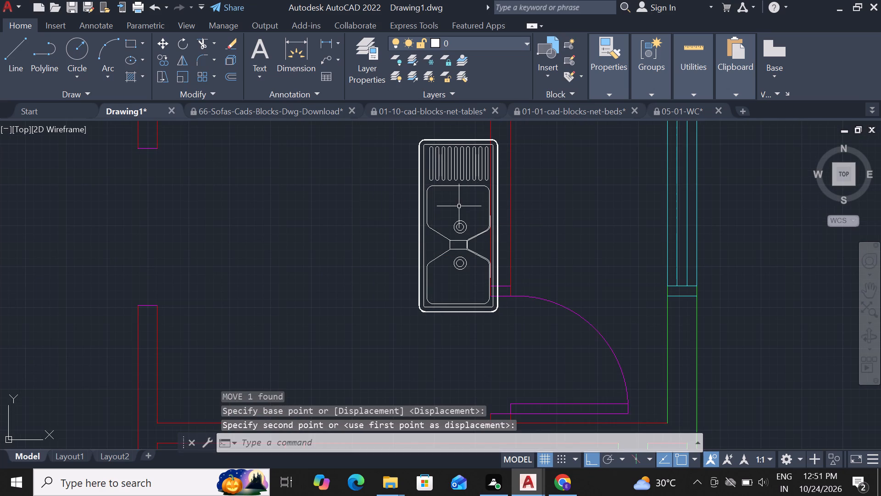
# Move the sink slightly northwest, clear of the kitchen's east partition wall.
pyautogui.click(457, 227)
pyautogui.write('m')
pyautogui.press('space')
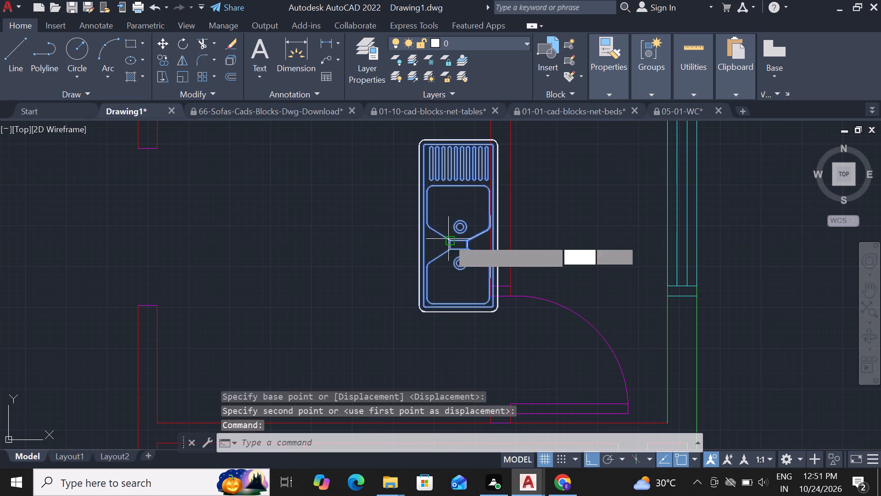
pyautogui.click(448, 239)
pyautogui.click(433, 234)
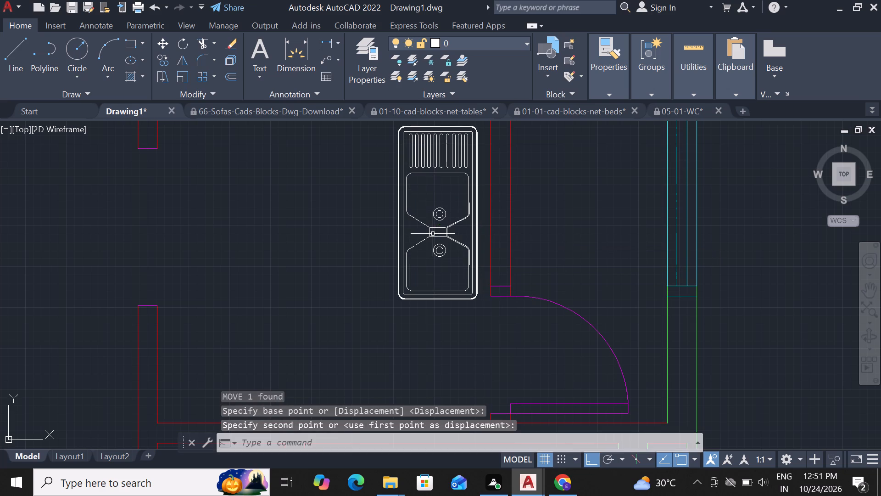
# Scale the kitchen sink down further about a point between its two bowls.
pyautogui.scroll(-2, 446, 242)
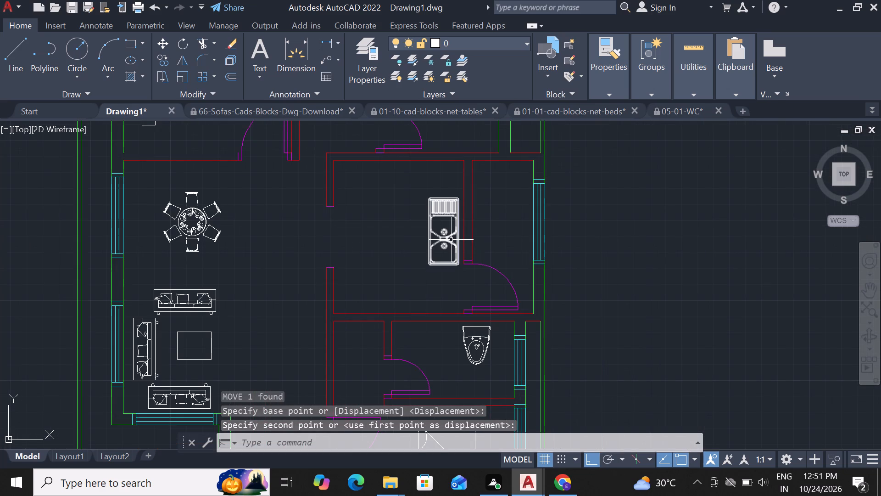
pyautogui.scroll(-2, 427, 194)
pyautogui.scroll(2, 435, 205)
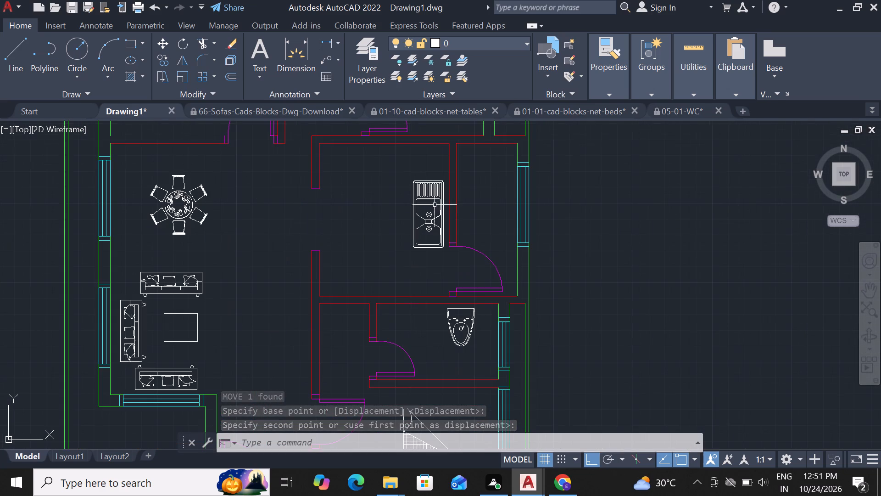
pyautogui.click(434, 189)
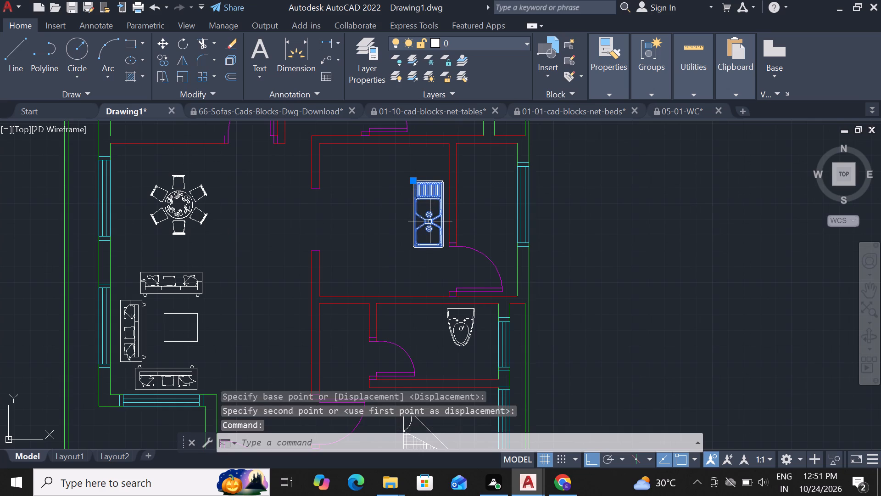
pyautogui.write('sc')
pyautogui.press('space')
pyautogui.click(430, 221)
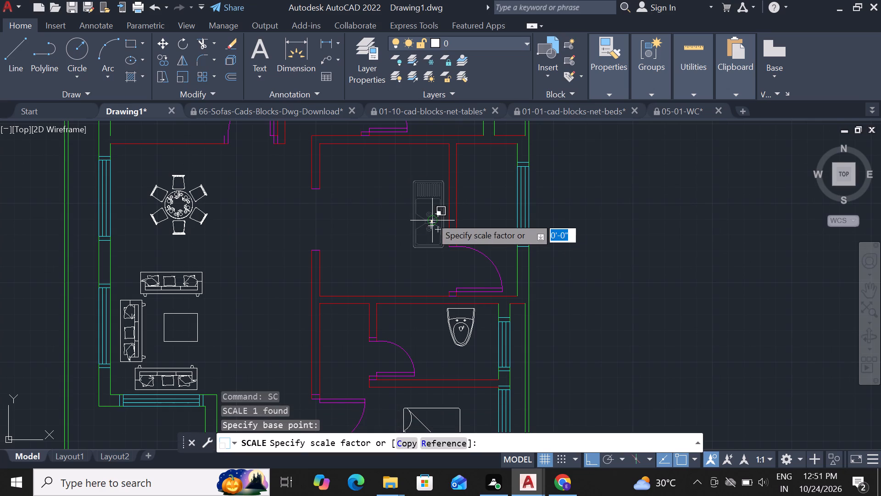
pyautogui.click(434, 203)
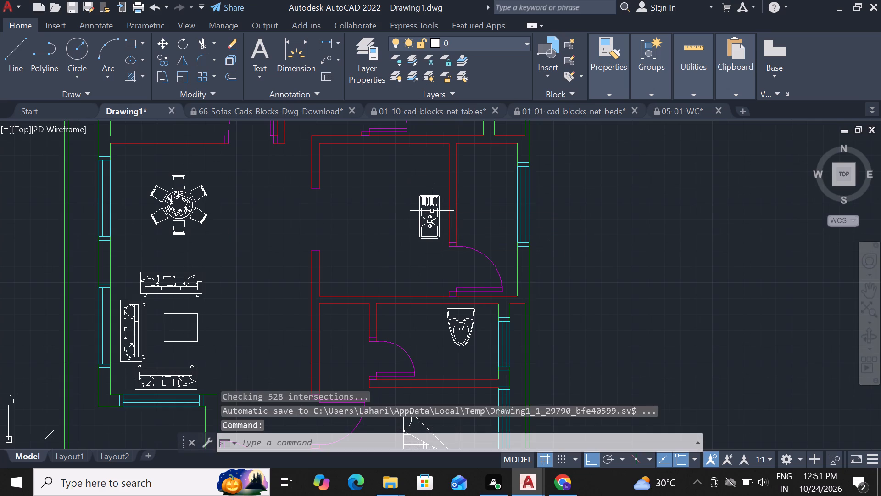
# Move the small kitchen sink slightly east, closer to the kitchen's east partition wall.
pyautogui.click(435, 202)
pyautogui.write('m')
pyautogui.press('space')
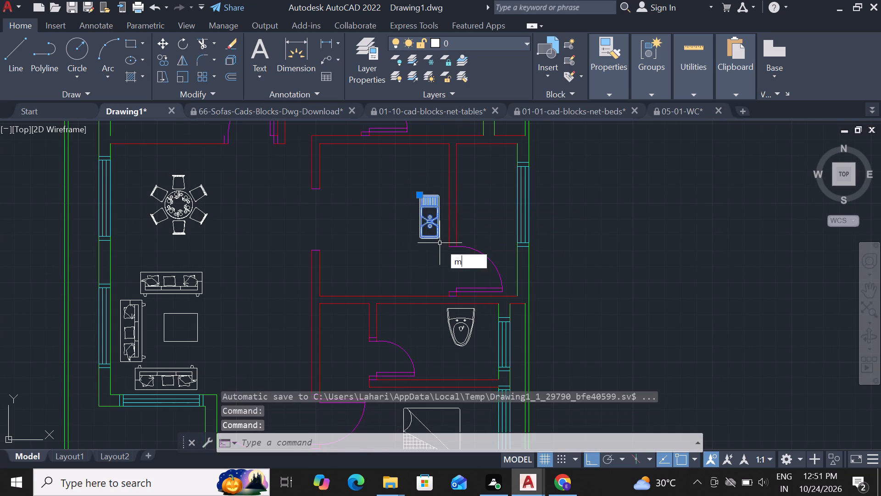
pyautogui.click(432, 236)
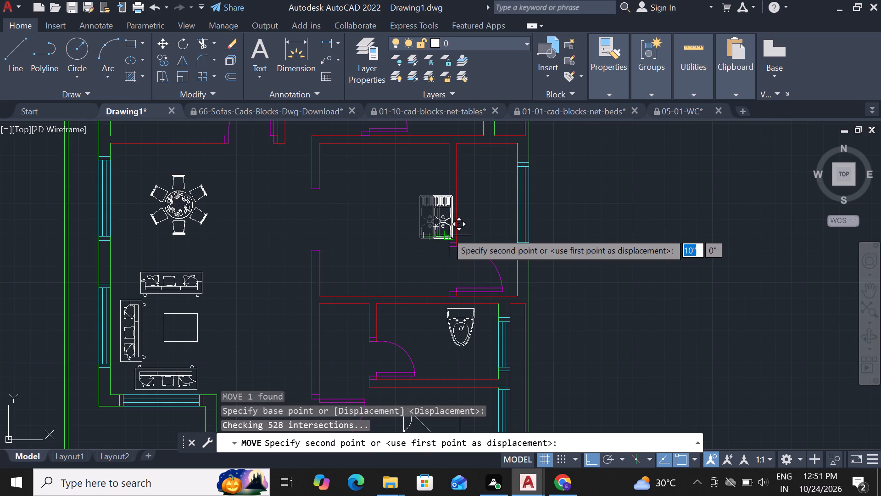
pyautogui.click(443, 232)
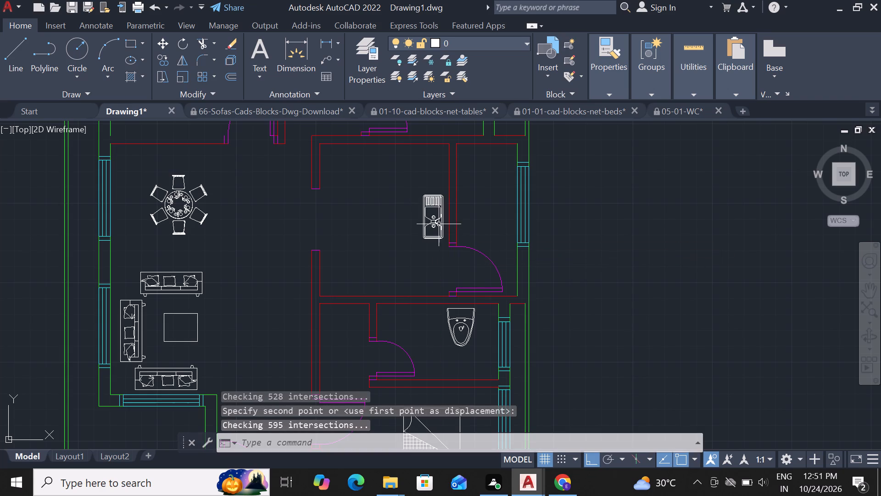
# Scale down the oversized double-bowl sink lying east of the floor plan about a base point southwest of it.
pyautogui.scroll(-4, 410, 227)
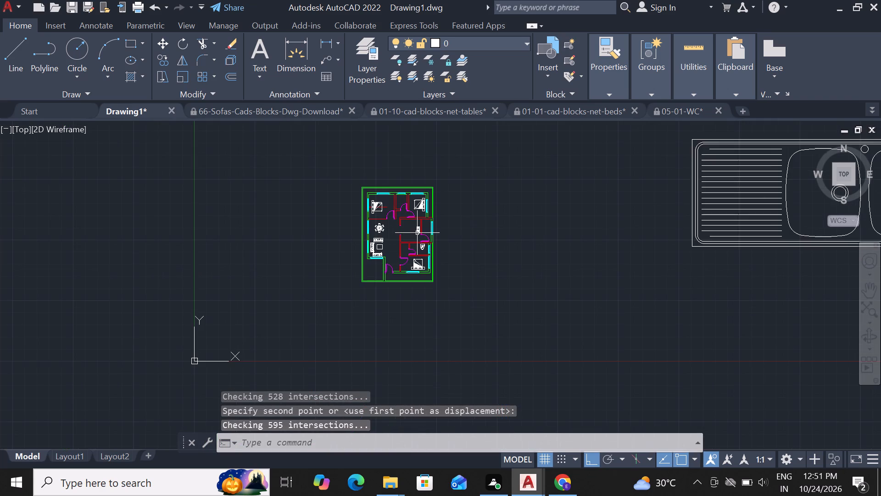
pyautogui.click(725, 203)
pyautogui.write('sc')
pyautogui.press('space')
pyautogui.click(587, 247)
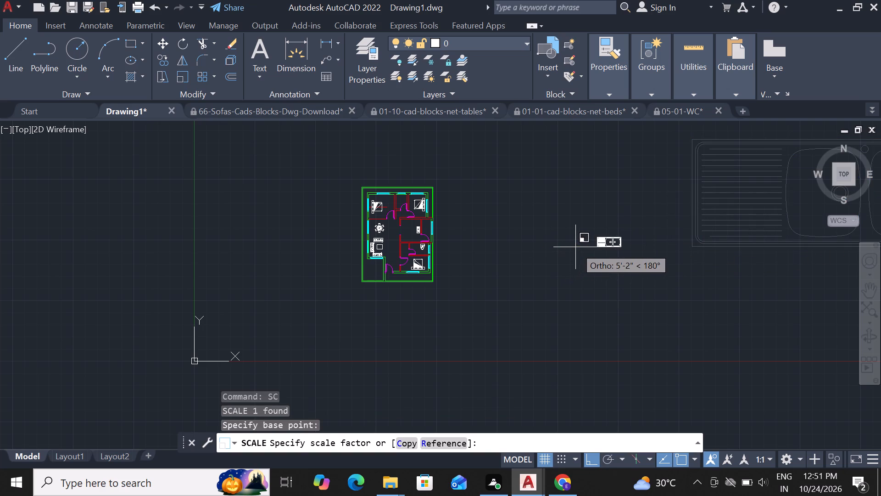
pyautogui.click(575, 247)
# Move the scaled double-bowl sink from outside the plan to the narrow room east of the kitchen.
pyautogui.click(615, 242)
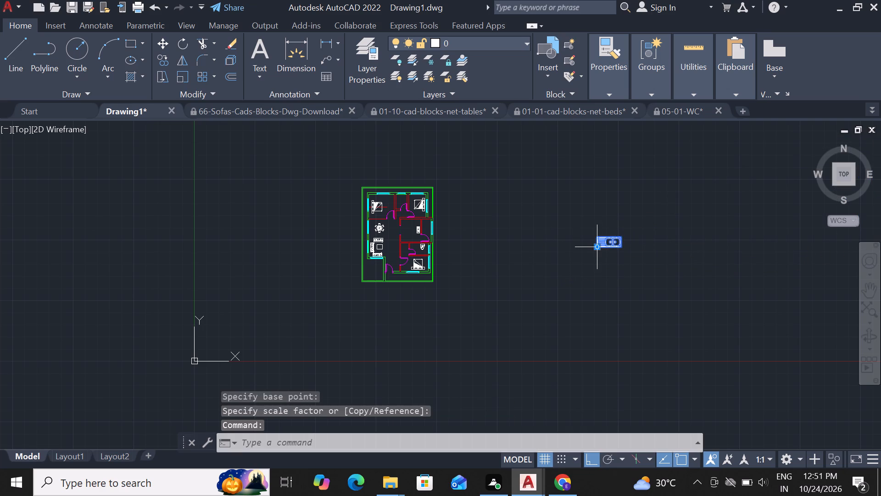
pyautogui.write('m')
pyautogui.press('space')
pyautogui.click(599, 250)
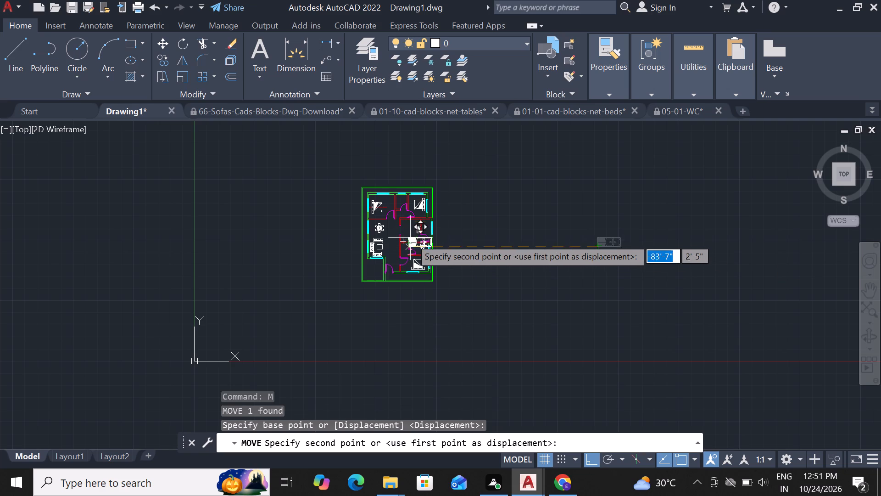
pyautogui.scroll(5, 413, 234)
pyautogui.scroll(-2, 431, 215)
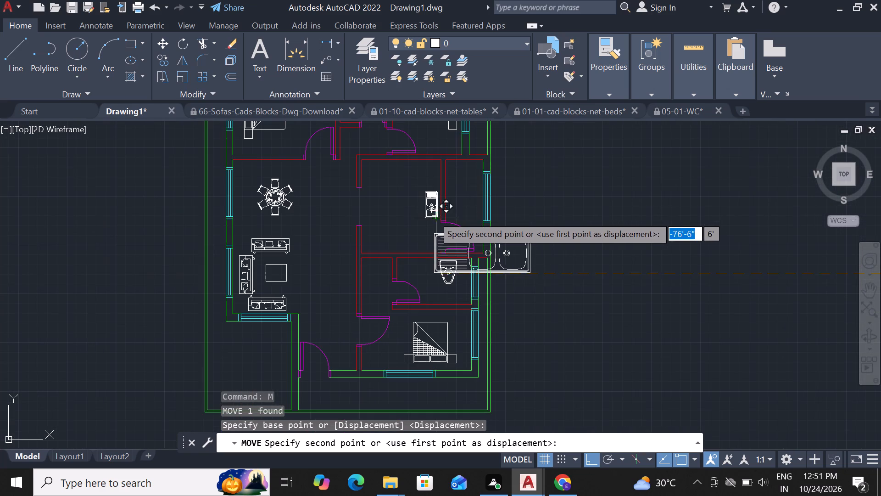
pyautogui.click(441, 197)
# Scale the double-bowl sink down again about a point near its drainboard so it fits the narrow room's width.
pyautogui.click(475, 191)
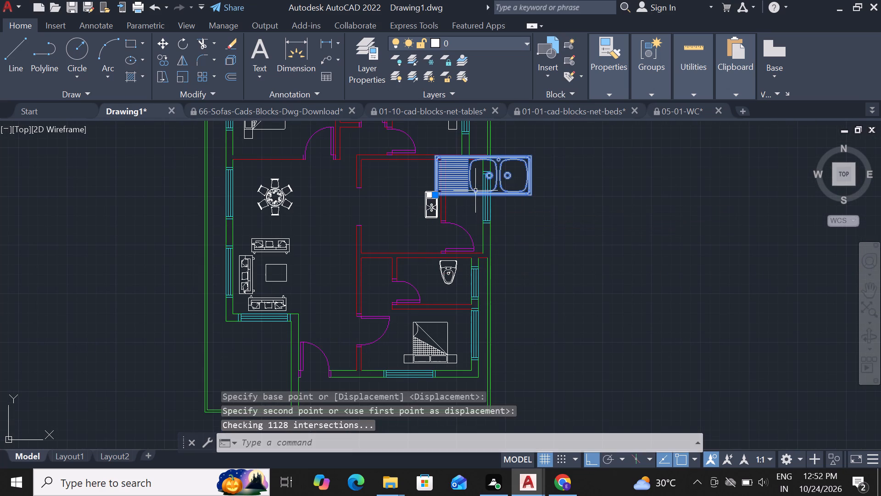
pyautogui.write('sc')
pyautogui.press('space')
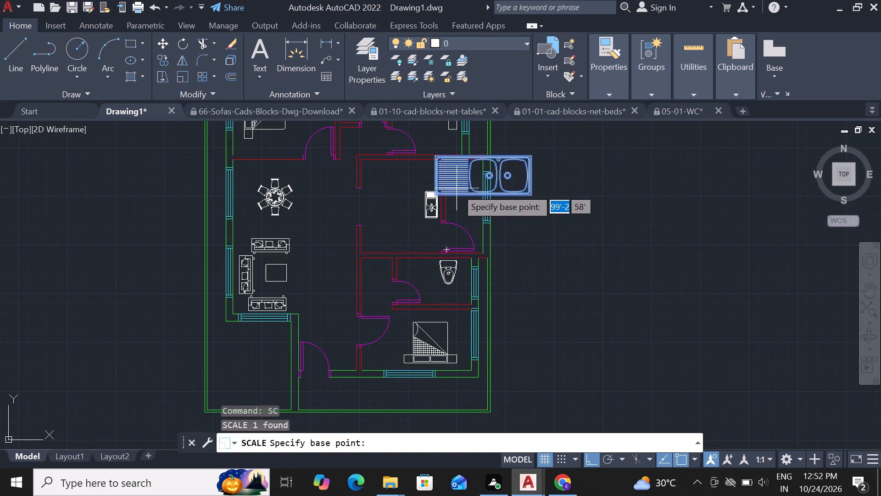
pyautogui.click(457, 188)
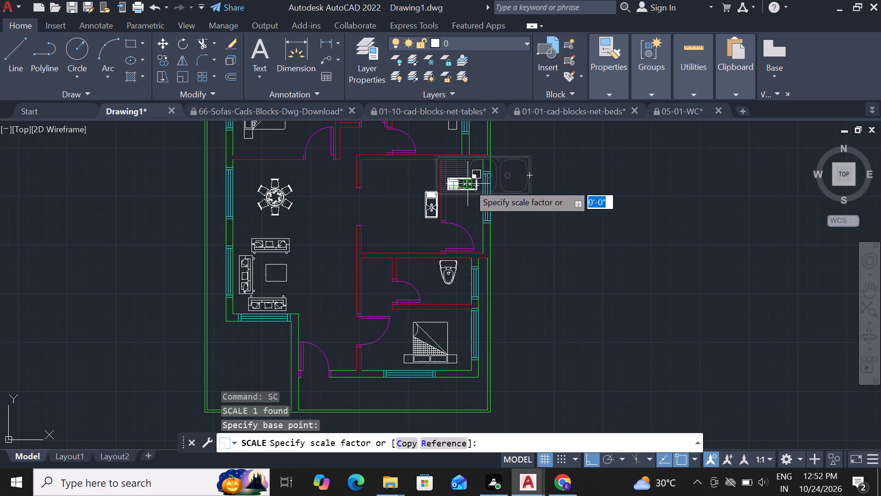
pyautogui.click(468, 183)
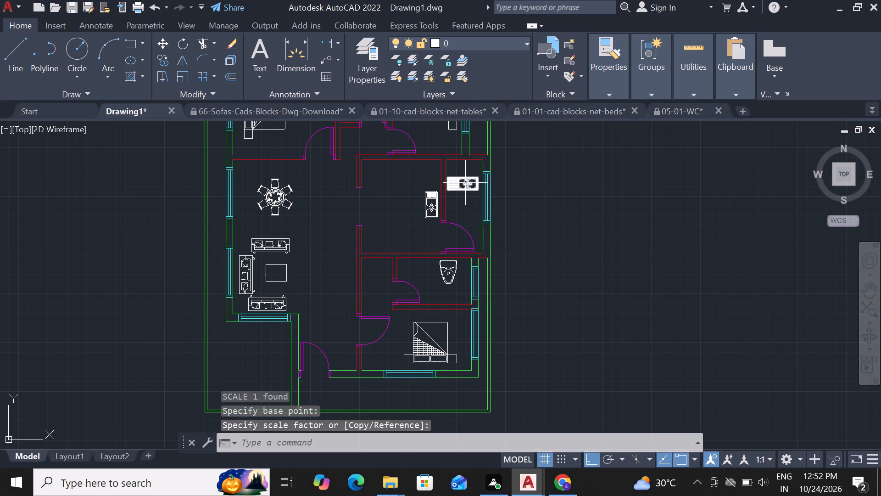
# Move the double-bowl sink straight north about 1'-5", close to the north wall of the narrow room.
pyautogui.click(465, 183)
pyautogui.write('m')
pyautogui.press('space')
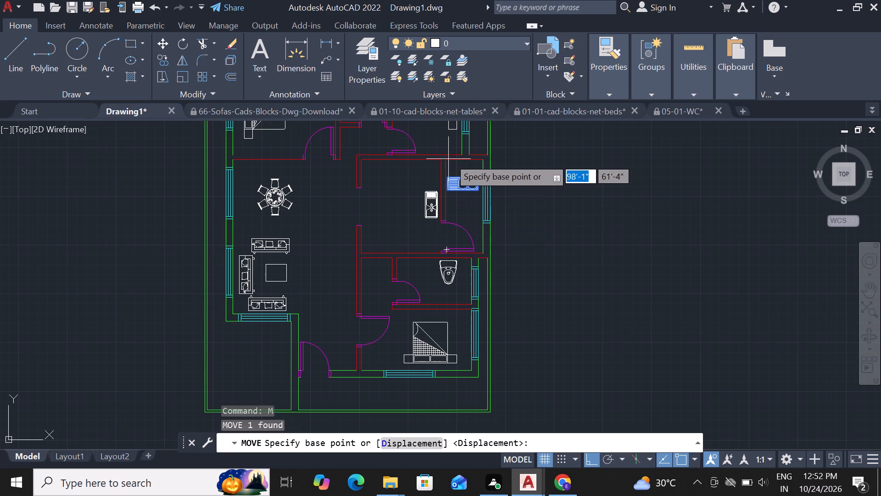
pyautogui.scroll(2, 449, 157)
pyautogui.click(477, 218)
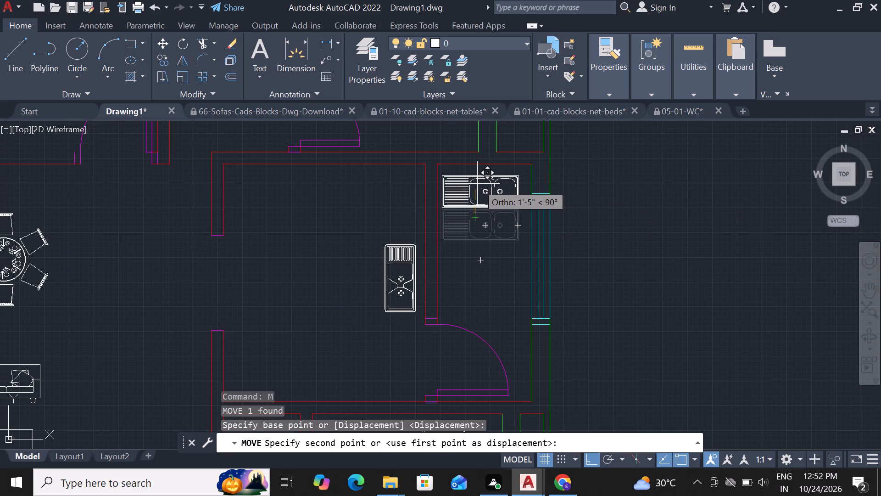
pyautogui.click(481, 180)
pyautogui.scroll(-3, 517, 209)
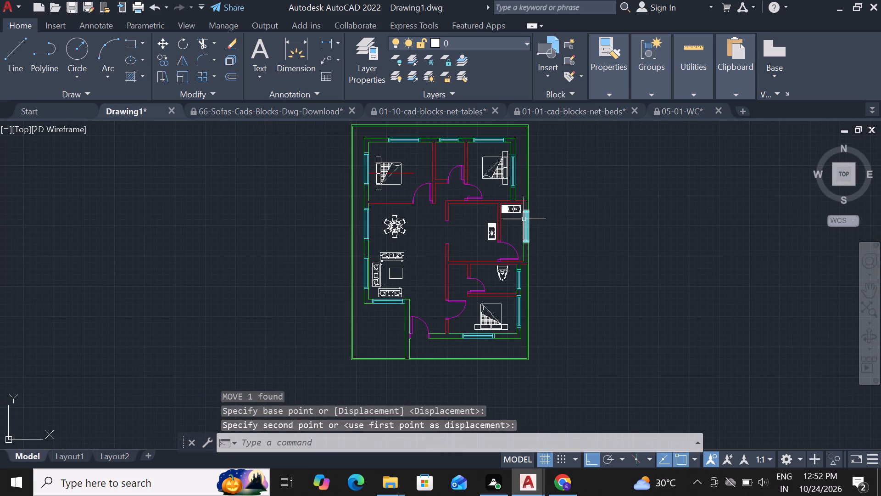
# Switch to Chrome and look through the download history for further CAD block archives.
pyautogui.click(561, 475)
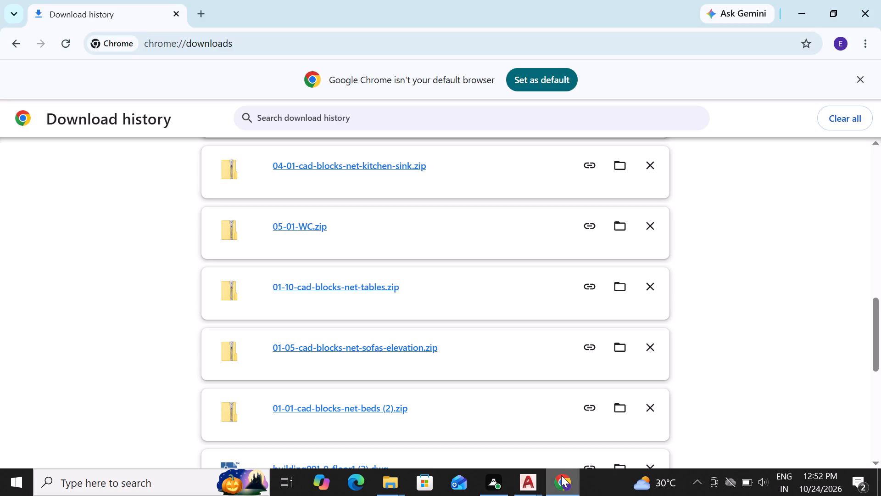
pyautogui.scroll(2, 476, 230)
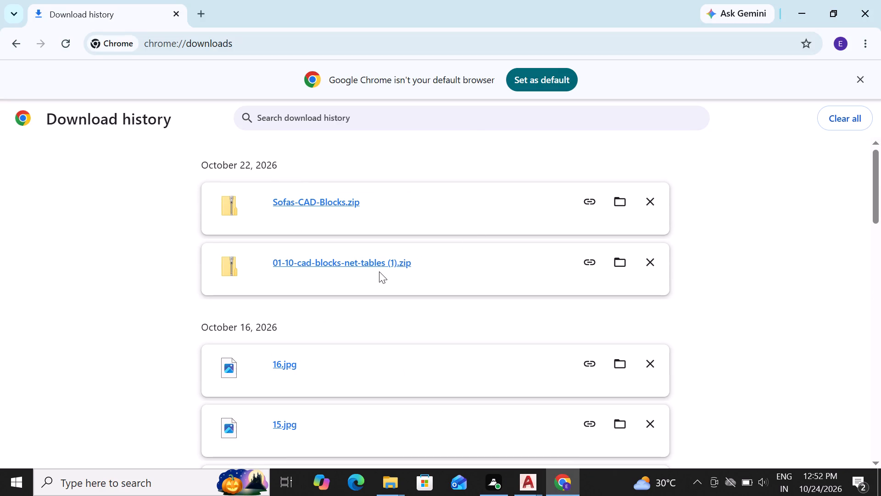
pyautogui.scroll(-2, 385, 265)
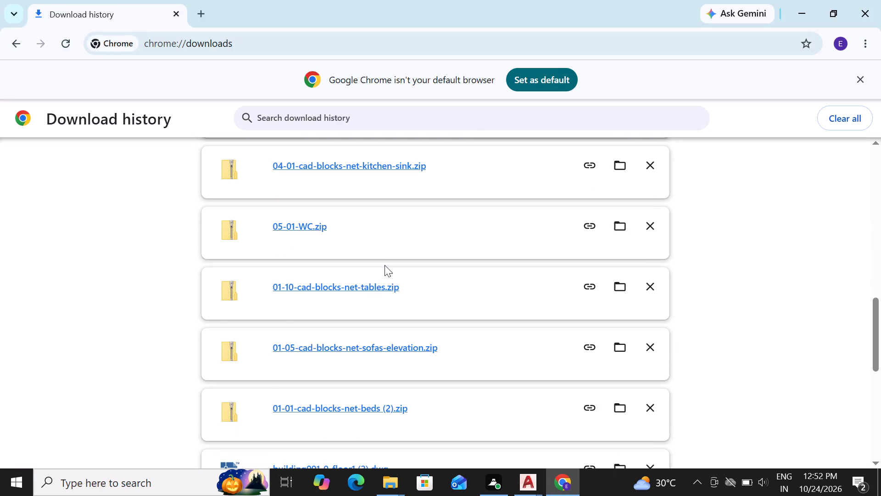
pyautogui.scroll(-1, 385, 265)
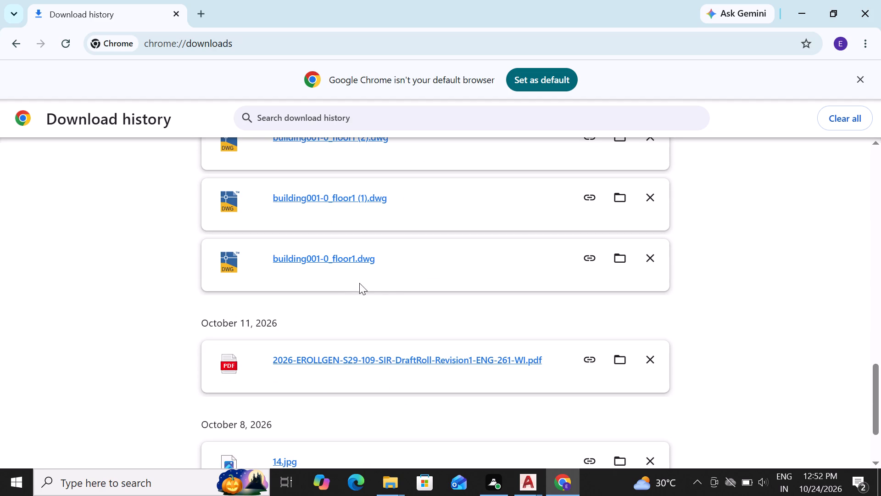
pyautogui.scroll(2, 375, 249)
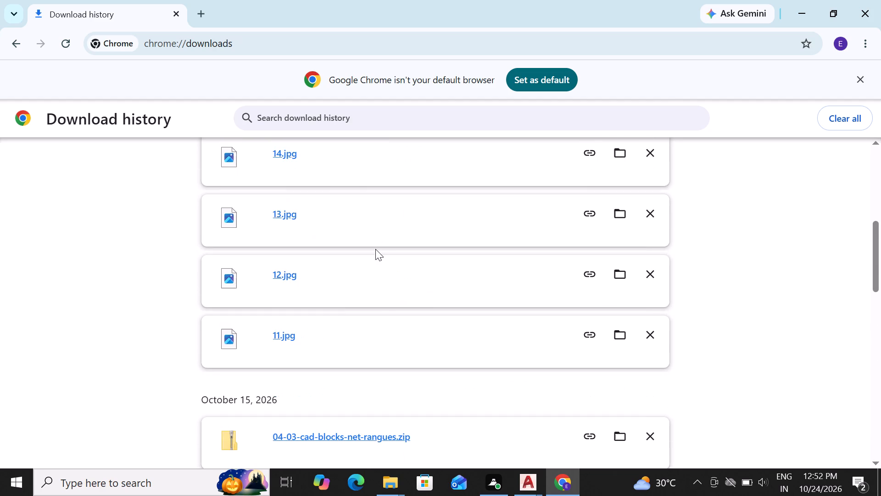
pyautogui.scroll(-1, 375, 249)
pyautogui.scroll(1, 375, 249)
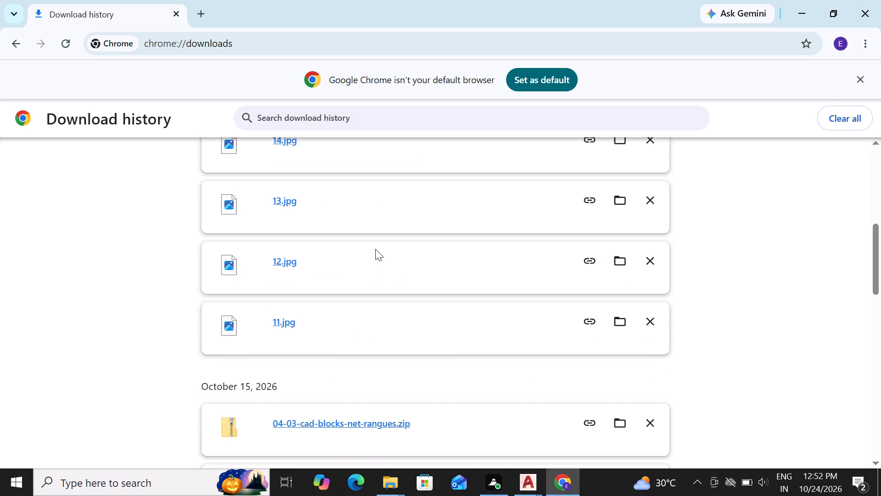
pyautogui.scroll(2, 361, 252)
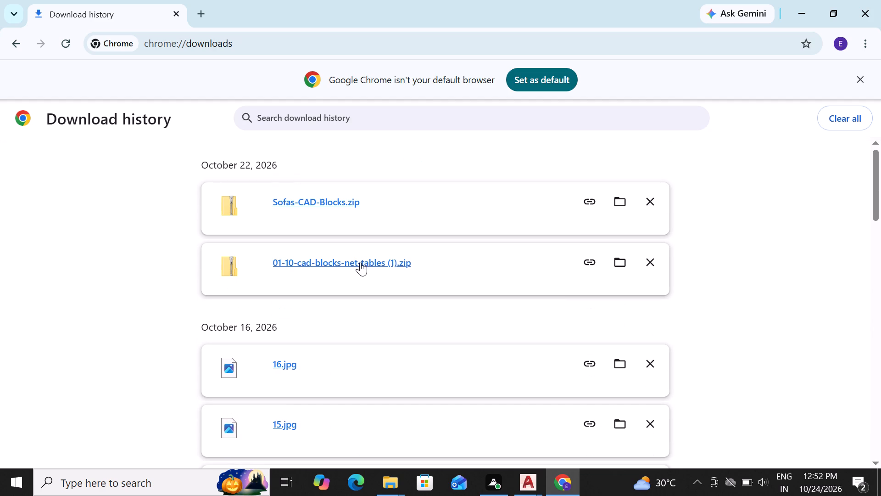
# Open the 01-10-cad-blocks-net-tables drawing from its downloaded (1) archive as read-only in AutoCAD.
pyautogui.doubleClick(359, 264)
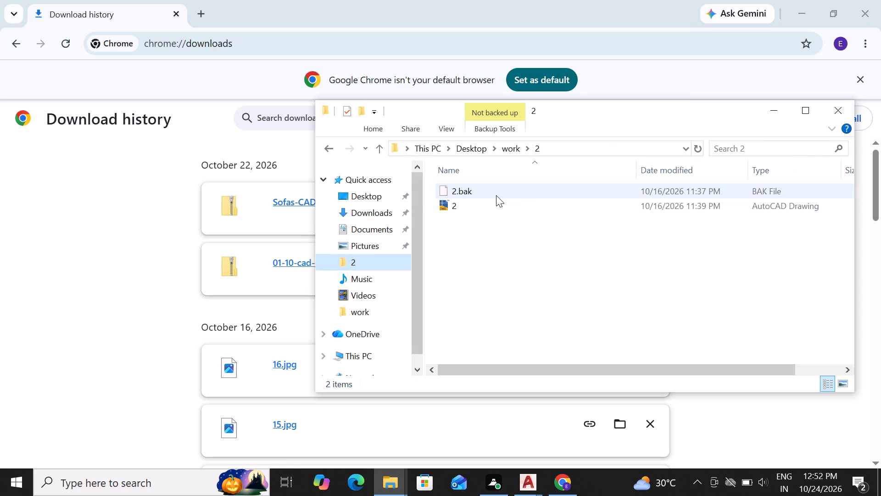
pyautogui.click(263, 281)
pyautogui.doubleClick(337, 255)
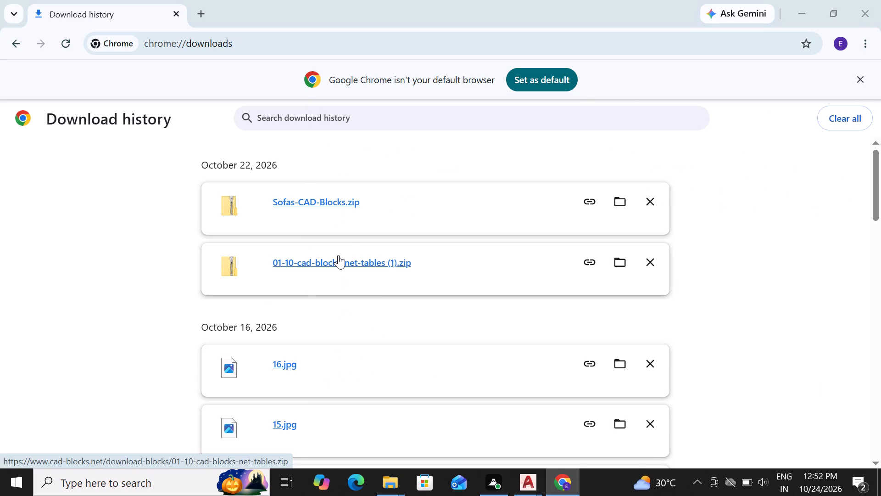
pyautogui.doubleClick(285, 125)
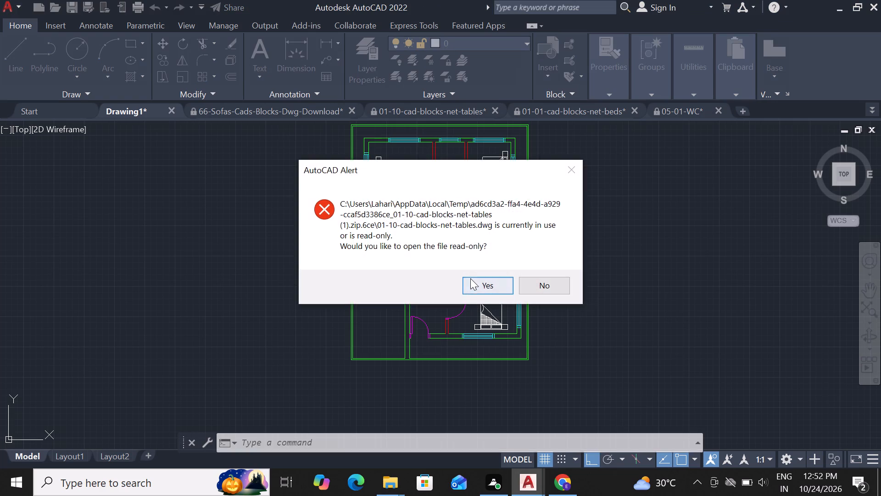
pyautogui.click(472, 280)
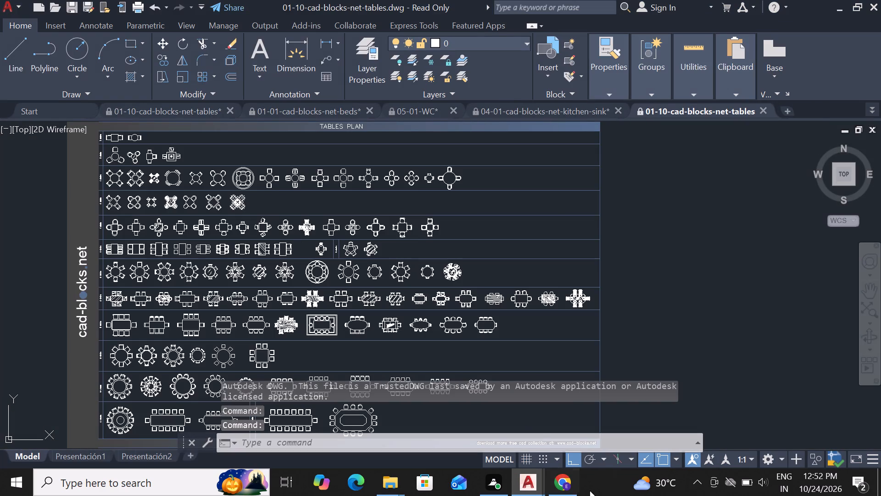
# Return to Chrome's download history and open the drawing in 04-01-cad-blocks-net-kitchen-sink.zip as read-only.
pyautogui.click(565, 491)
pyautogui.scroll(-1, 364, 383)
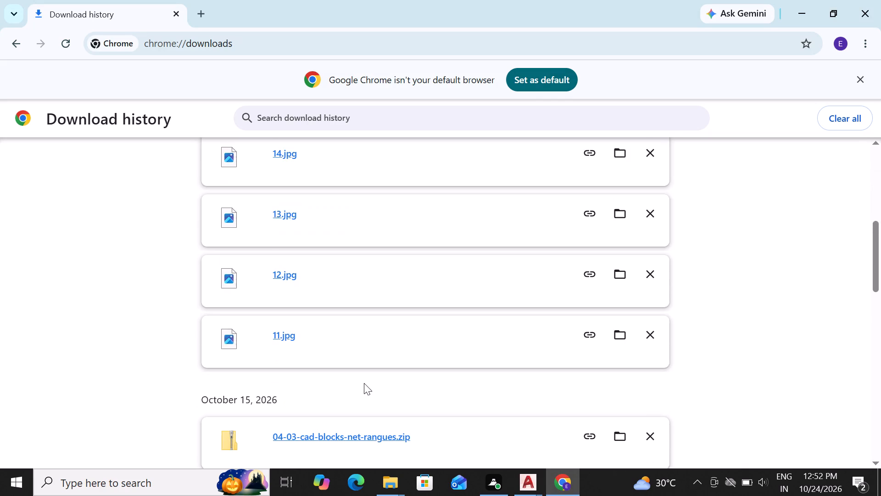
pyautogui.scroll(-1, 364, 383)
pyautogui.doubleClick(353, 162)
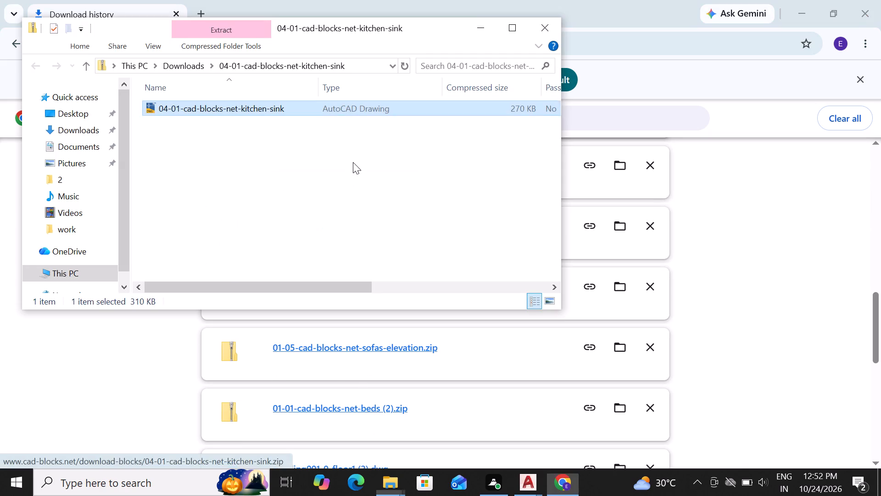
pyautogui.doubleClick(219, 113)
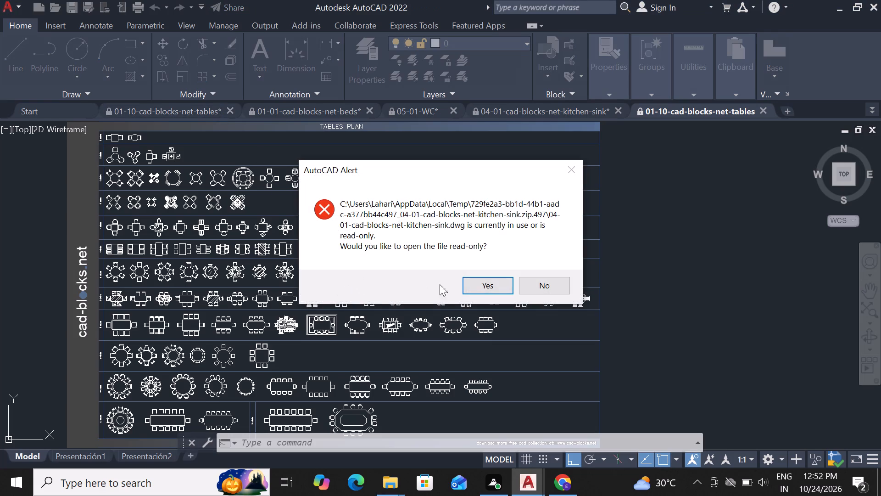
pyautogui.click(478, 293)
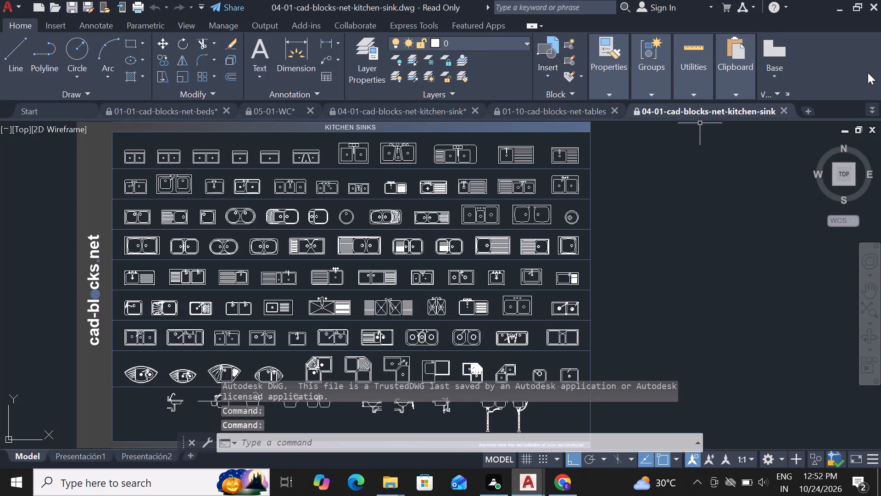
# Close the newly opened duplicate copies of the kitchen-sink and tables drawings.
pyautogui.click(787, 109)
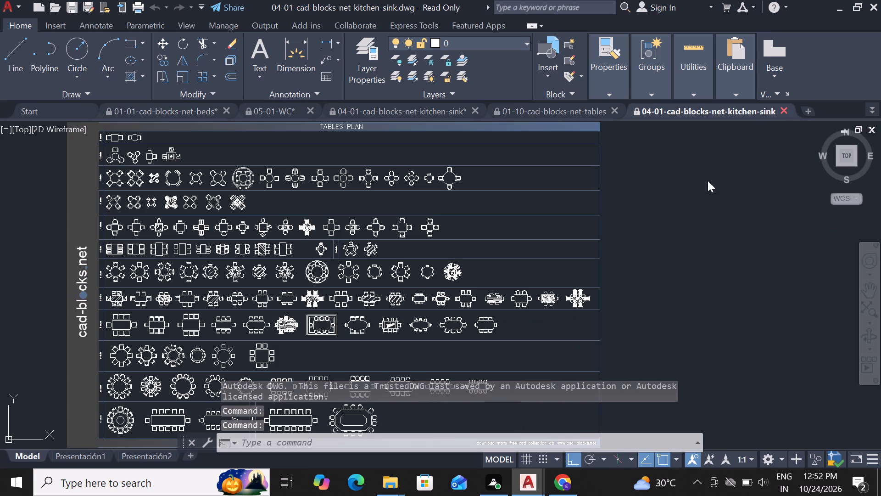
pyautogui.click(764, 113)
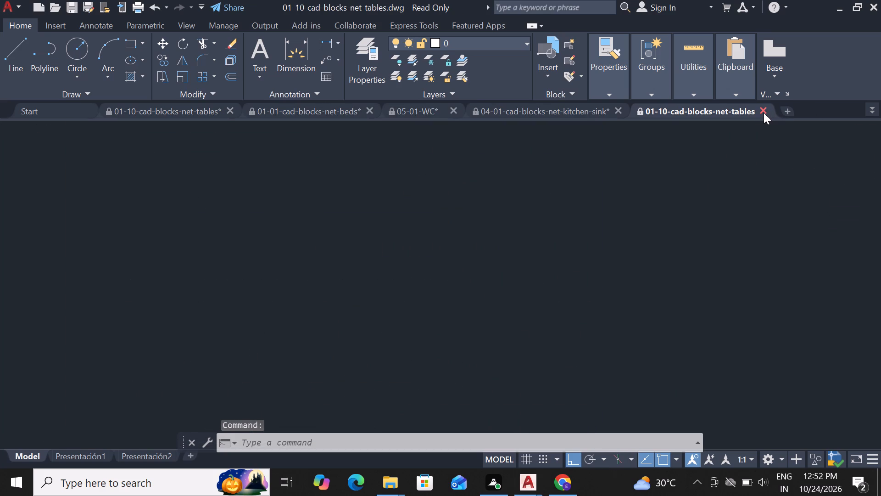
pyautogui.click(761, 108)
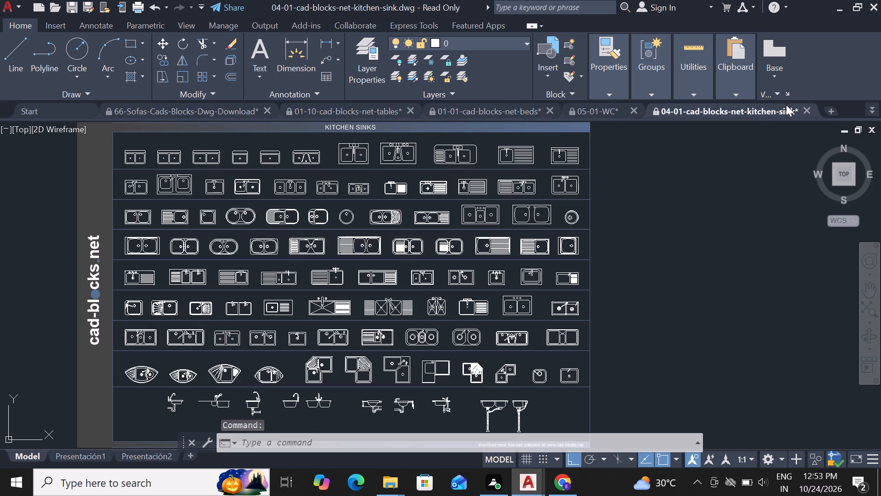
# Close the earlier 04-01-cad-blocks-net-kitchen-sink drawing without saving its changes.
pyautogui.click(806, 110)
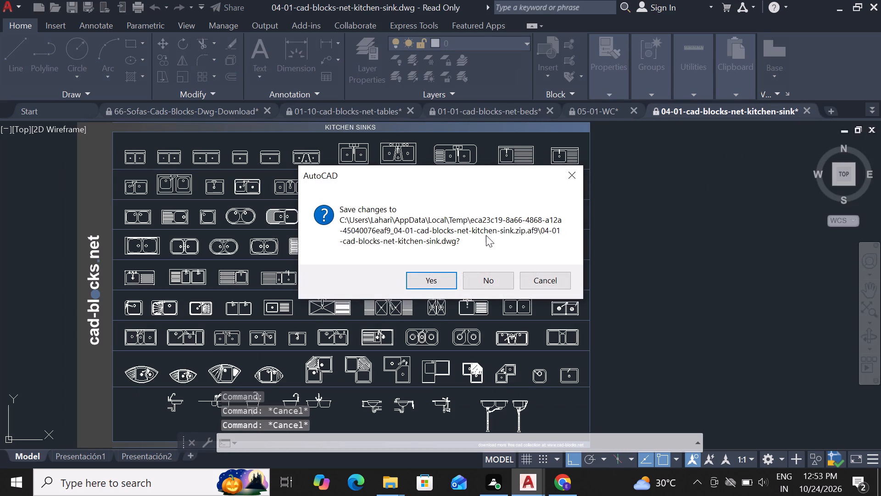
pyautogui.click(490, 275)
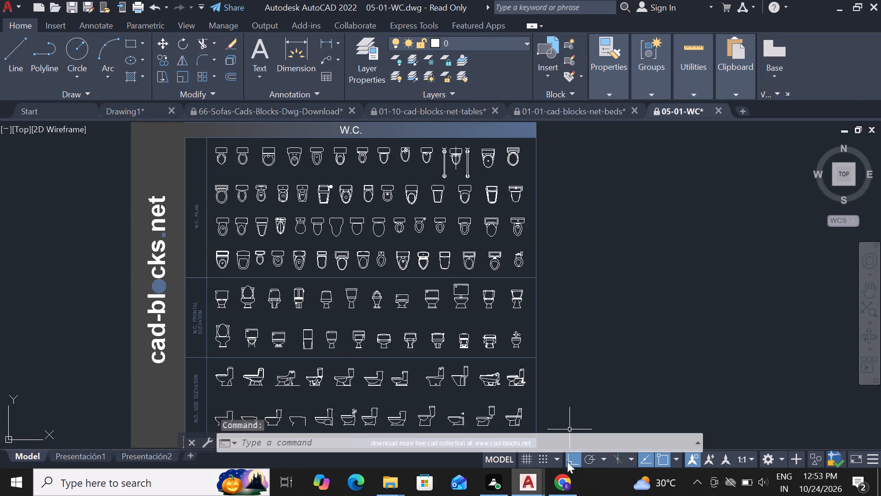
# Switch to Chrome, leave the download history, and search Google for "gas block autocad".
pyautogui.click(554, 495)
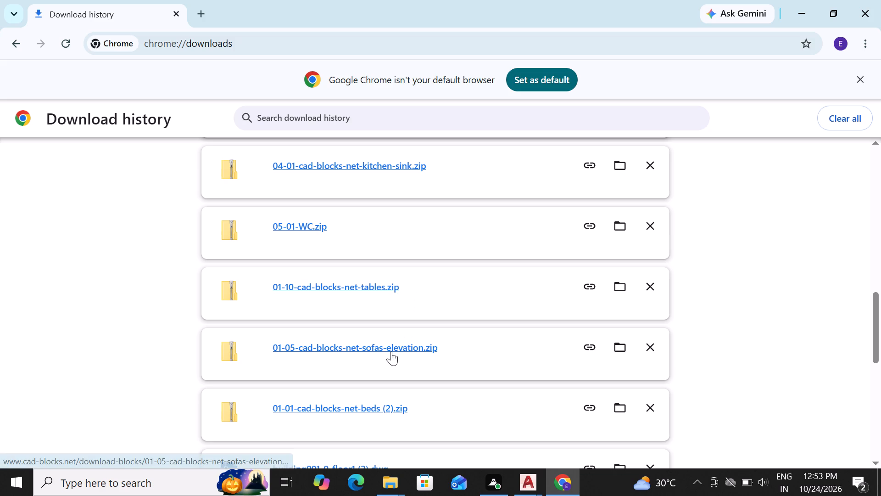
pyautogui.scroll(-1, 391, 351)
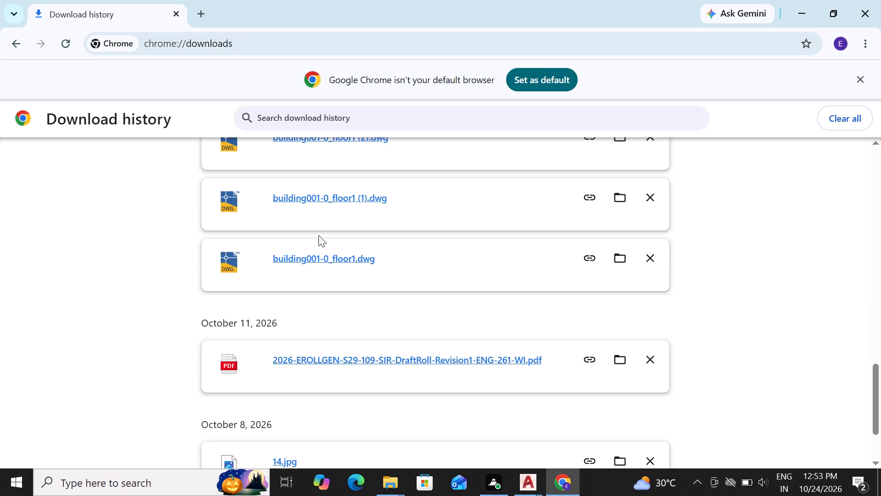
pyautogui.scroll(1, 323, 234)
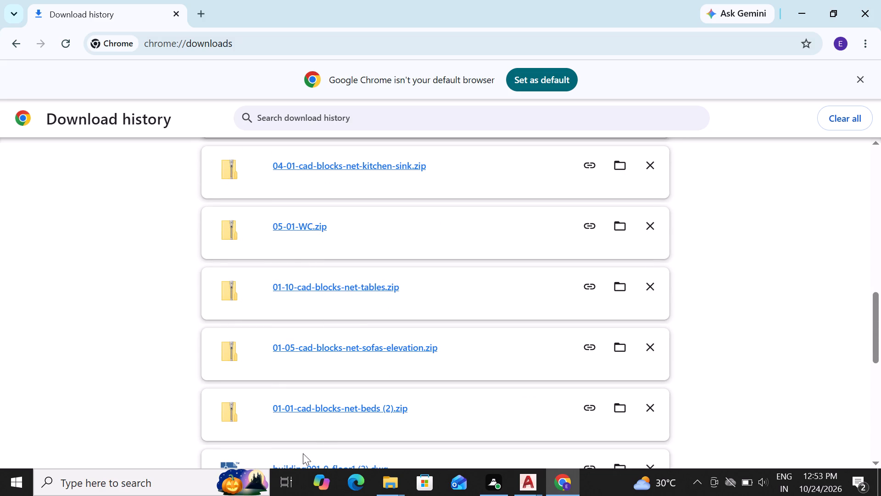
pyautogui.click(23, 45)
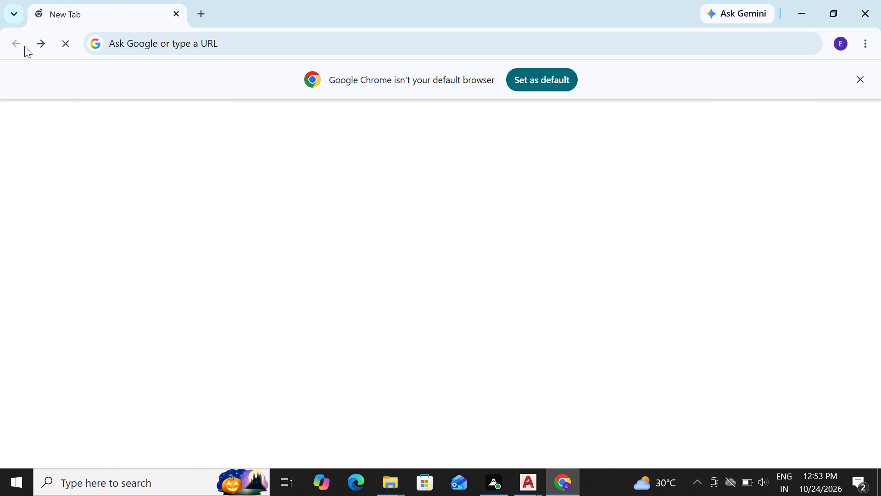
pyautogui.click(268, 288)
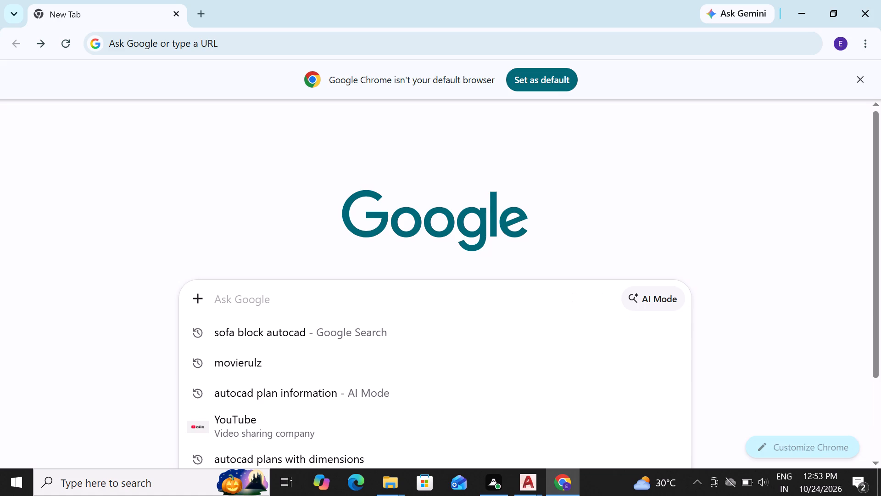
pyautogui.press('g')
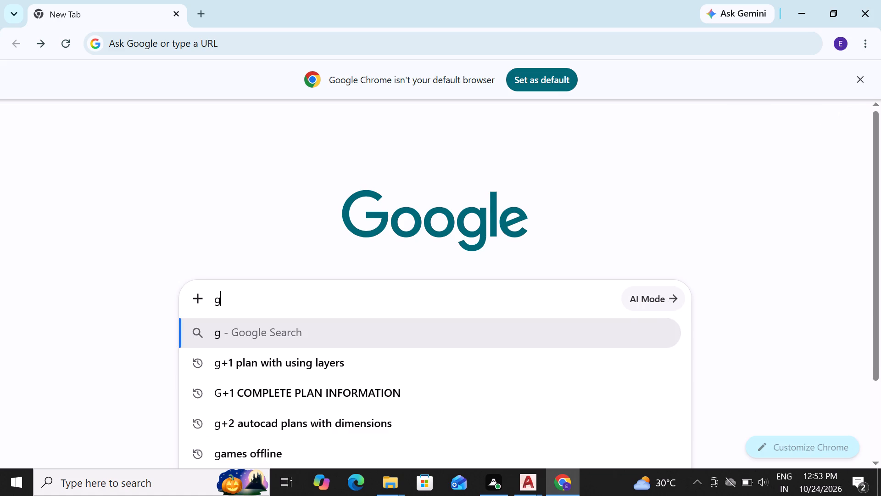
pyautogui.write('as')
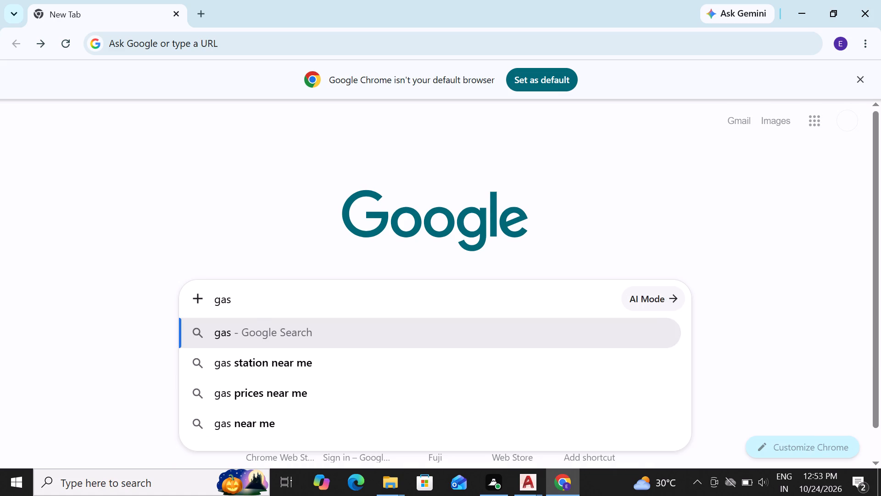
pyautogui.press('space')
pyautogui.write('blo')
pyautogui.press('c')
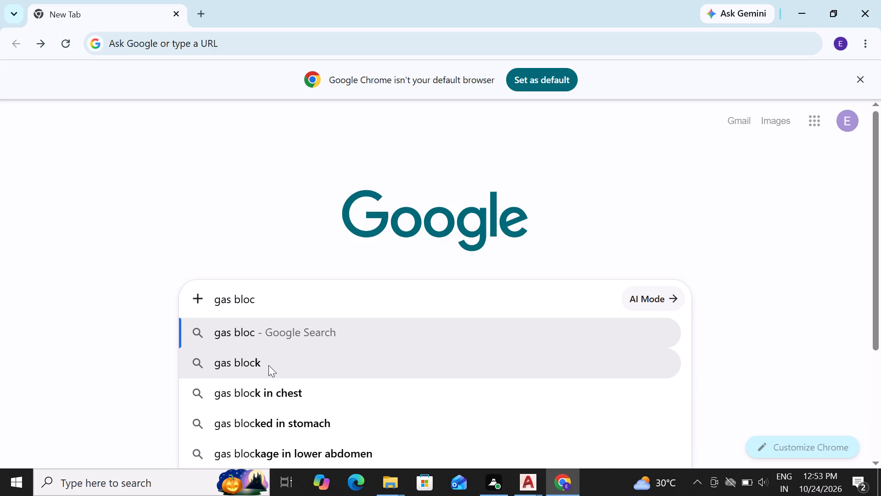
pyautogui.press('k')
pyautogui.press('s')
pyautogui.press('space')
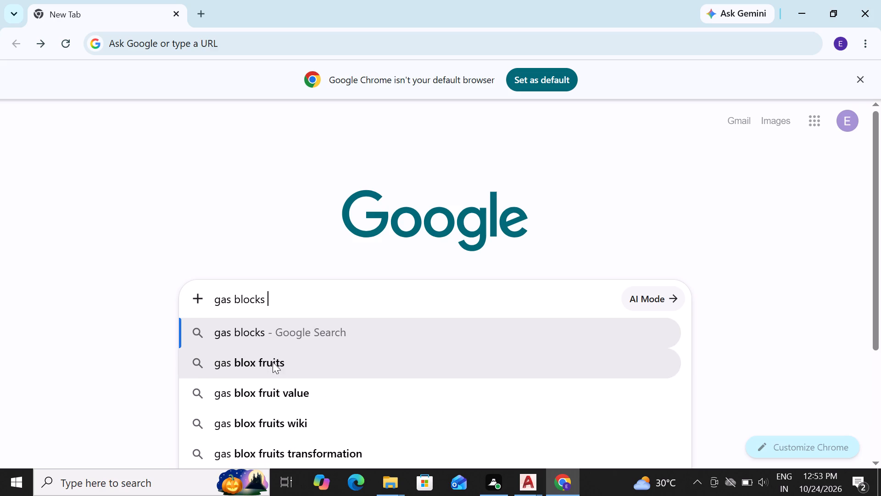
pyautogui.press('i')
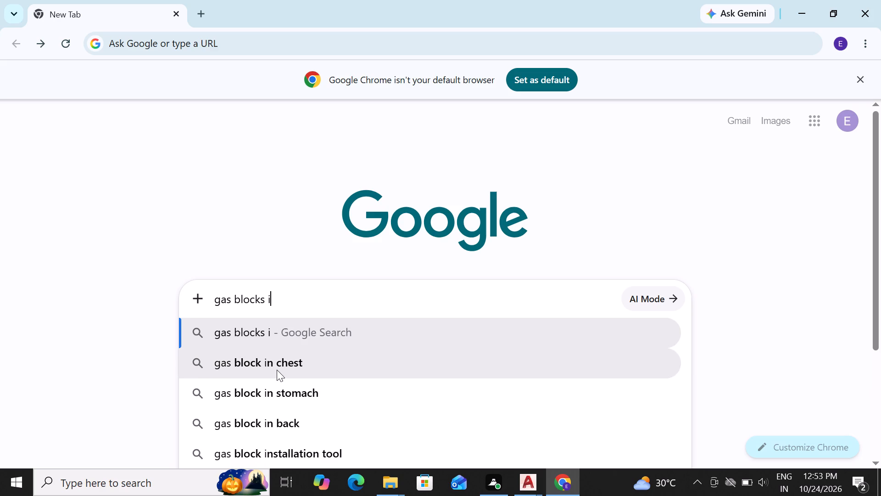
pyautogui.press('n')
pyautogui.write('au')
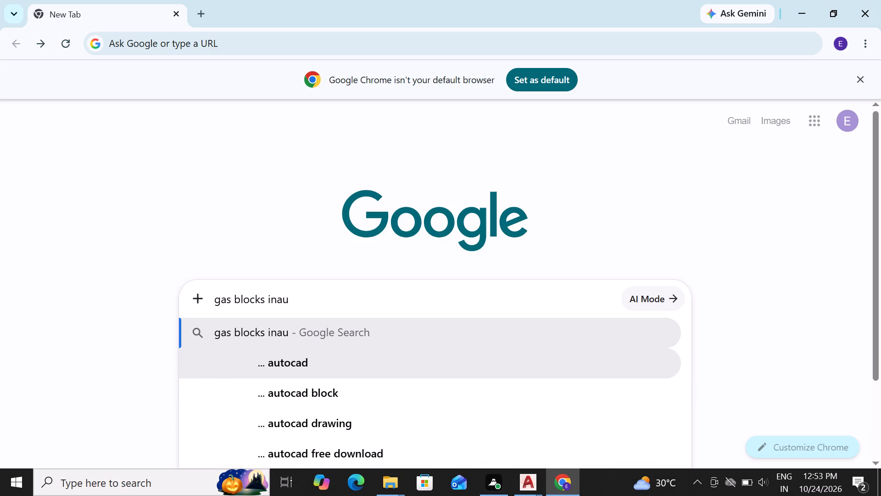
pyautogui.press('BackSpace')
pyautogui.press('BackSpace')
pyautogui.press('space')
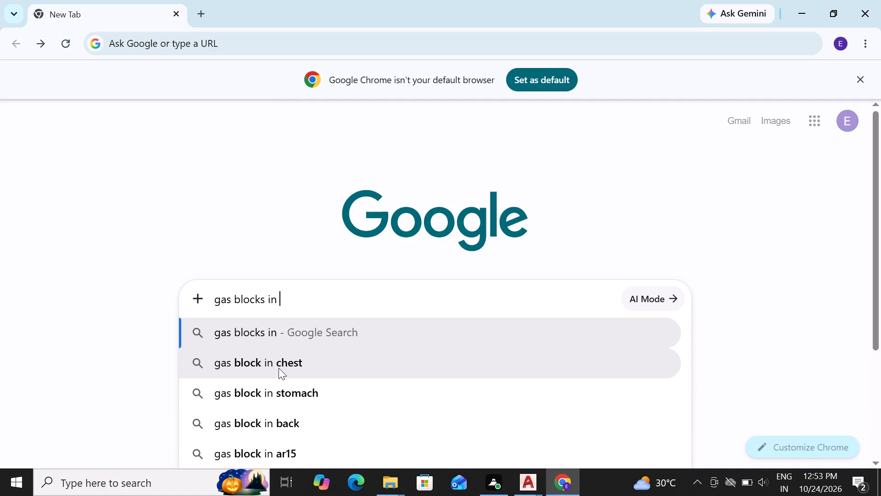
pyautogui.write('au')
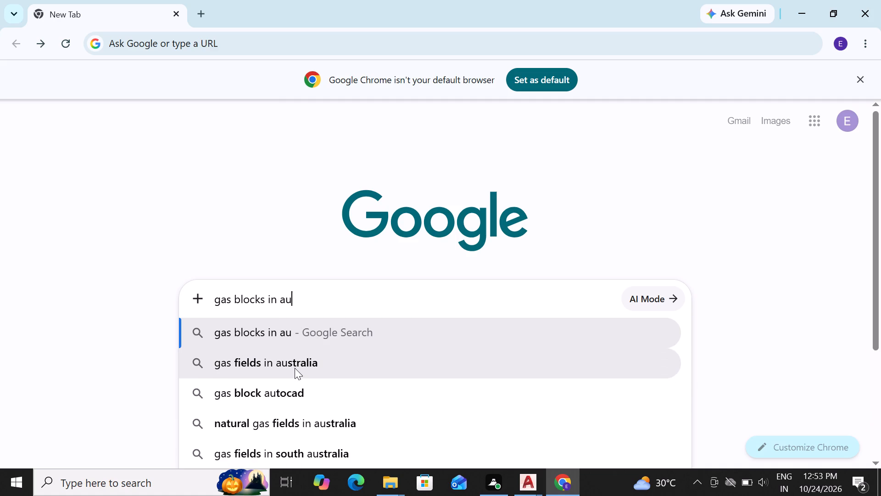
pyautogui.write('ro')
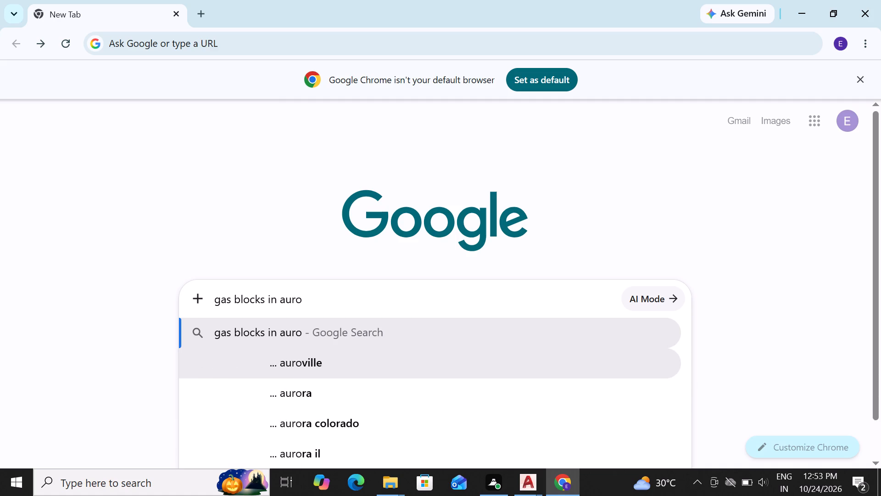
pyautogui.press('BackSpace')
pyautogui.press('BackSpace')
pyautogui.press('t')
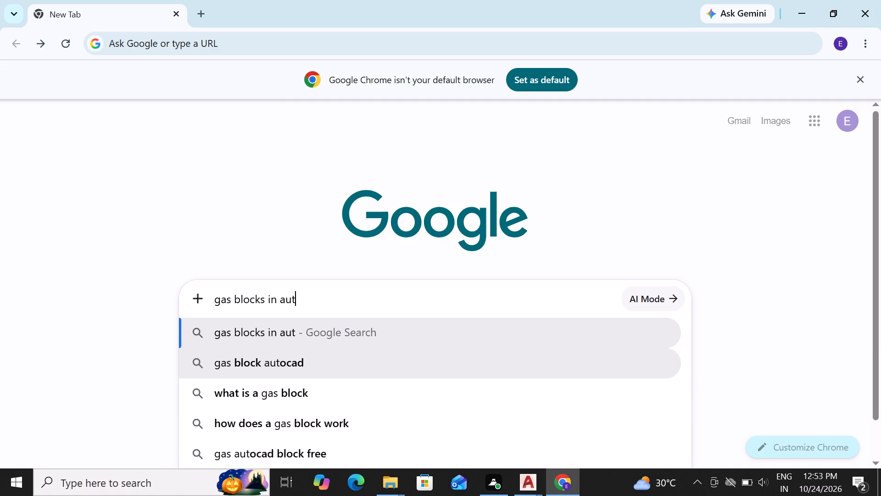
pyautogui.press('o')
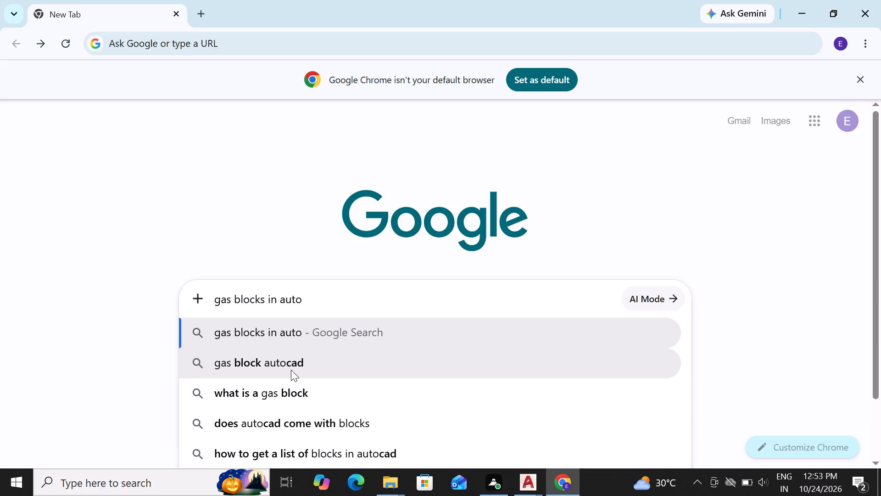
pyautogui.click(285, 369)
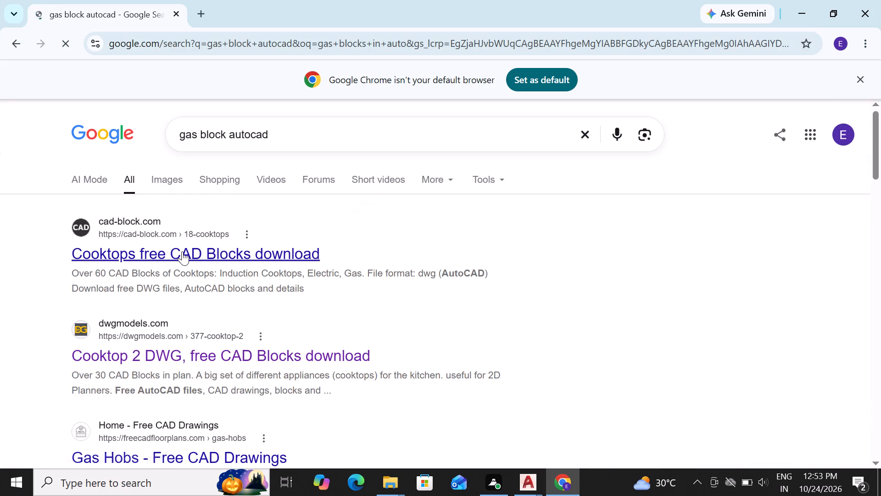
# Examine the Cooktops page on cad-block.com and the Cooktop 2 page on dwgmodels.com for a suitable gas stove block.
pyautogui.doubleClick(182, 251)
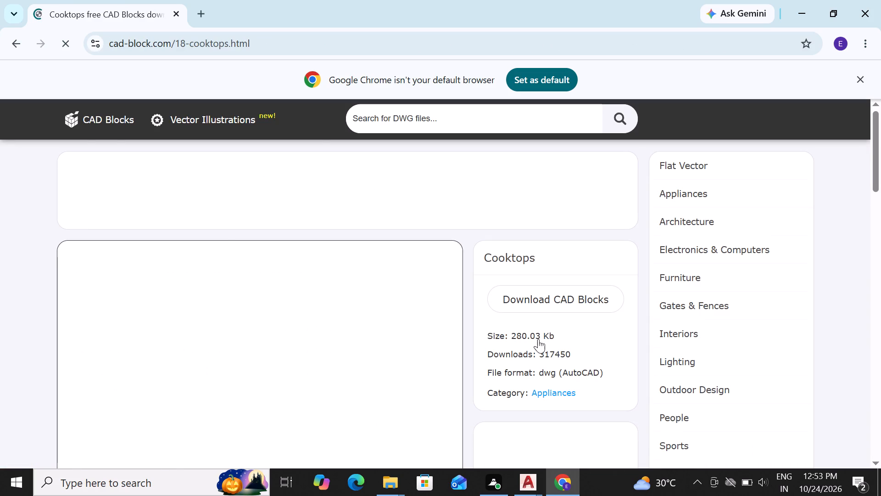
pyautogui.scroll(-1, 518, 308)
pyautogui.scroll(1, 318, 224)
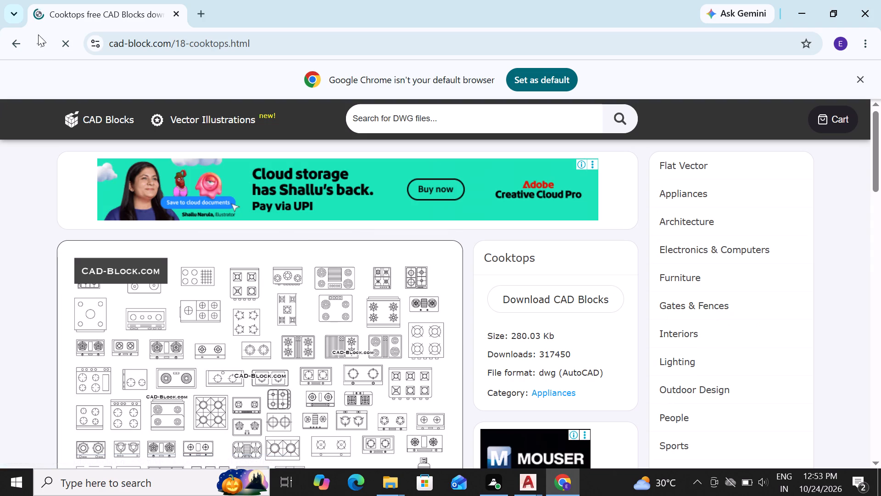
pyautogui.click(6, 39)
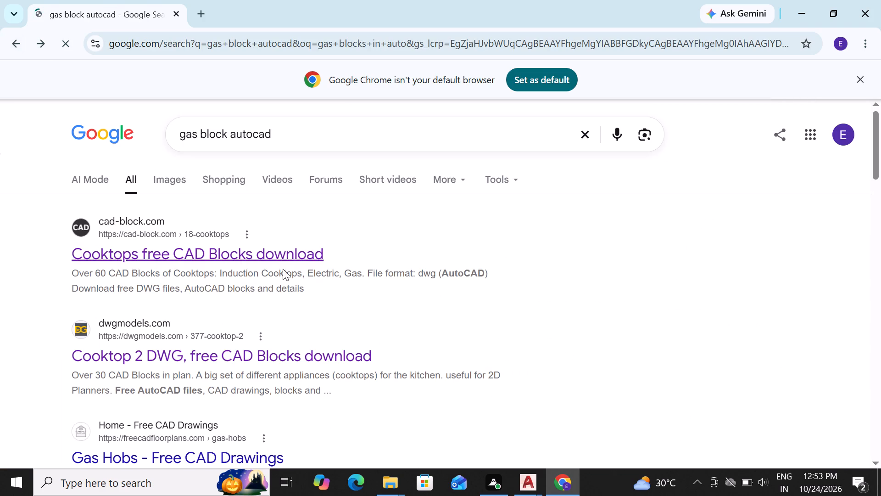
pyautogui.doubleClick(258, 360)
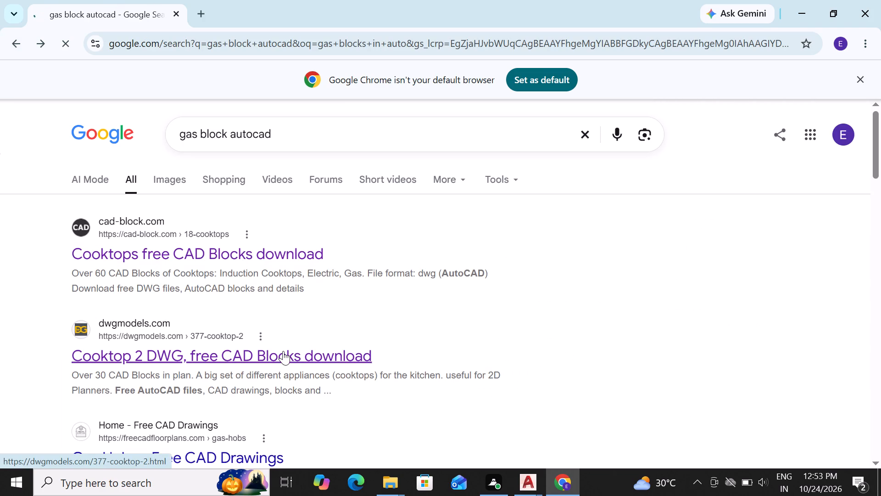
pyautogui.scroll(-1, 299, 333)
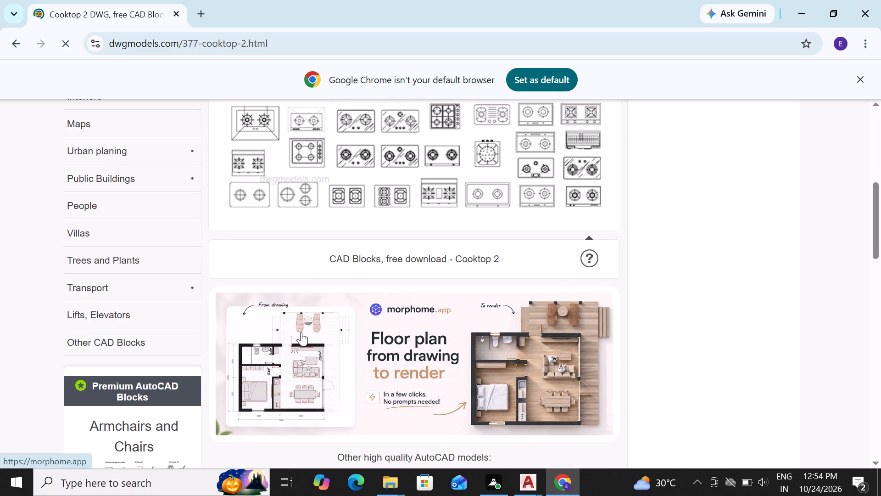
pyautogui.doubleClick(425, 195)
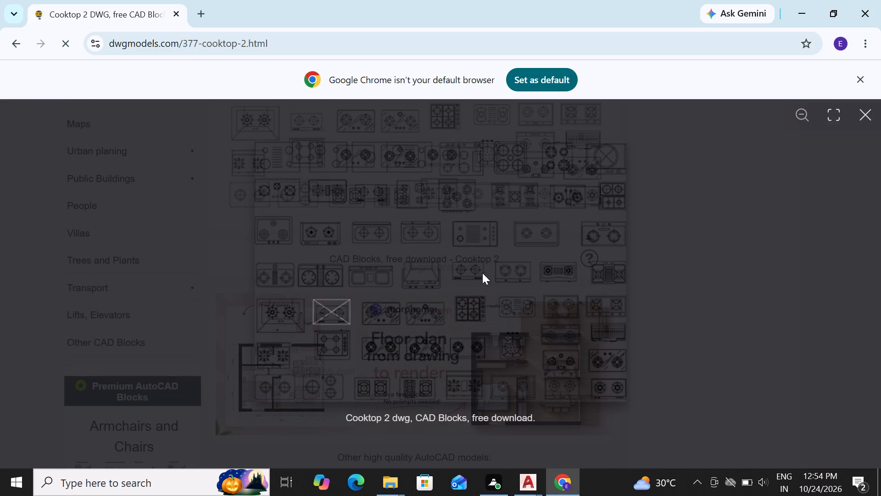
pyautogui.click(16, 38)
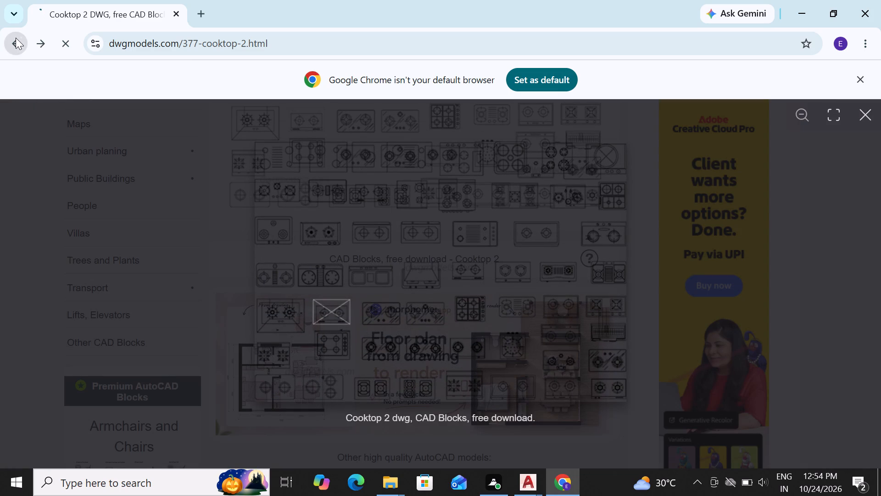
# Open the Cooktop 2 DWG page from the search's image results, examine its stove blocks, and close that page.
pyautogui.scroll(-1, 151, 295)
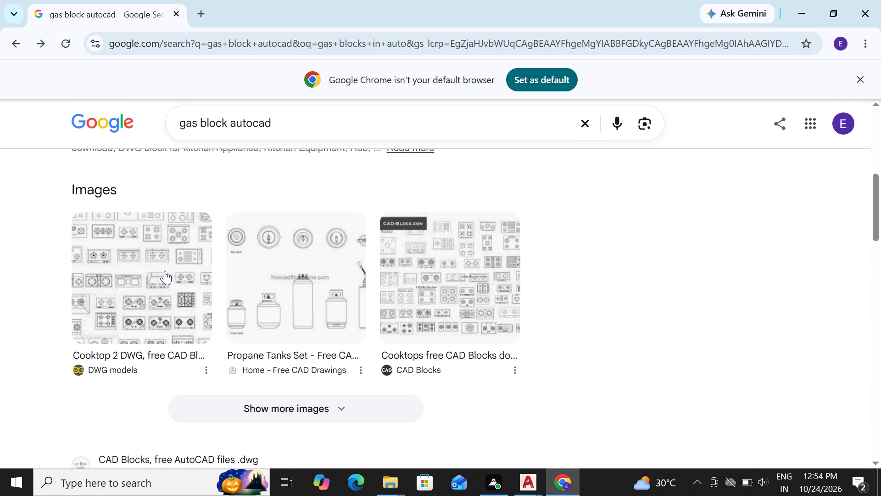
pyautogui.click(152, 280)
pyautogui.click(152, 280)
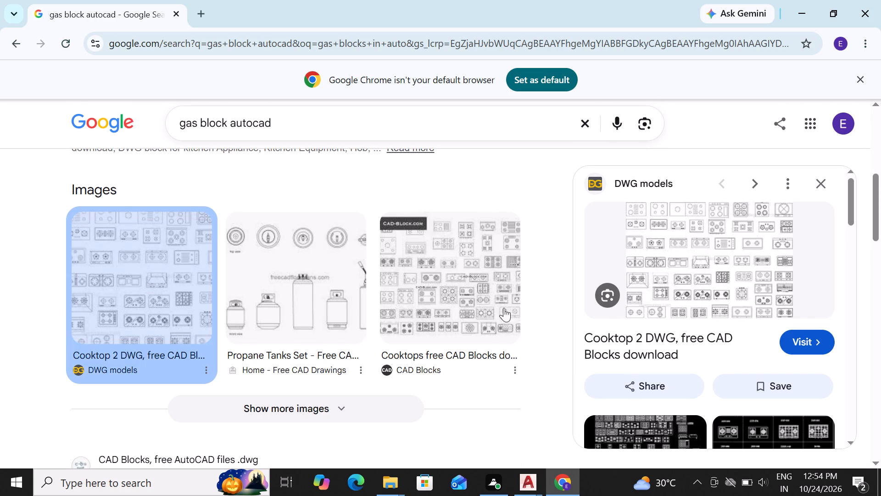
pyautogui.click(662, 291)
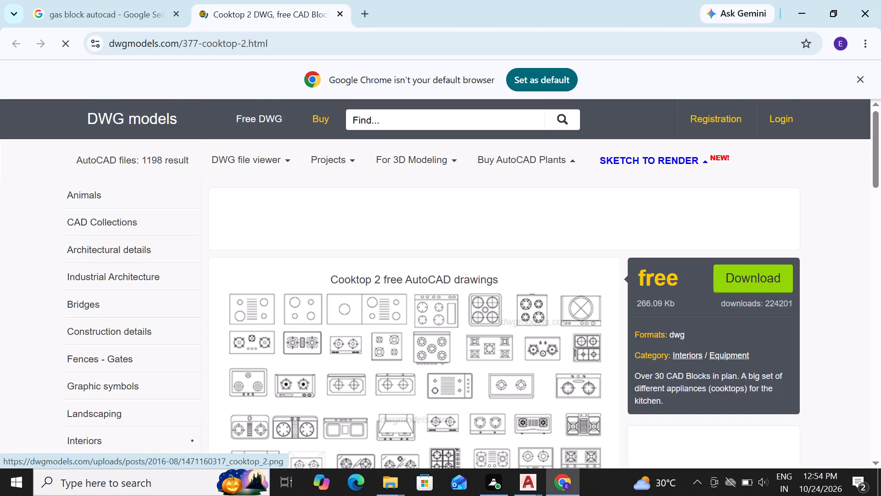
pyautogui.scroll(-1, 477, 312)
pyautogui.scroll(1, 507, 257)
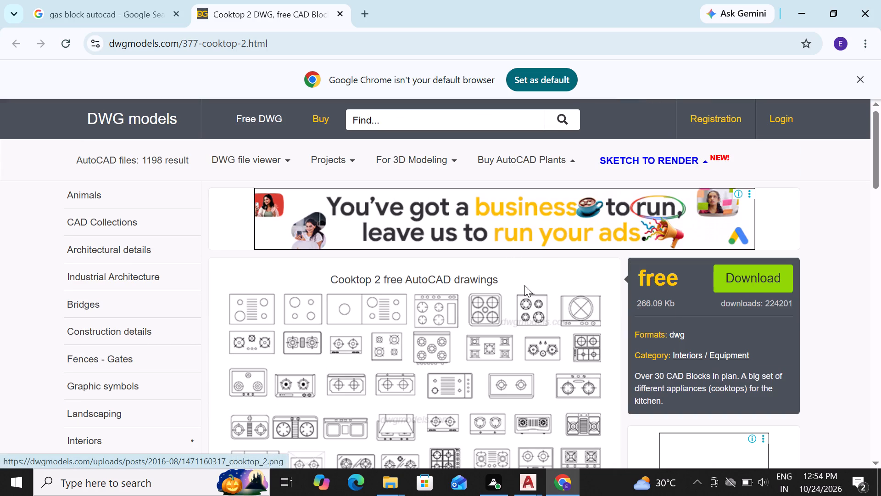
pyautogui.click(14, 42)
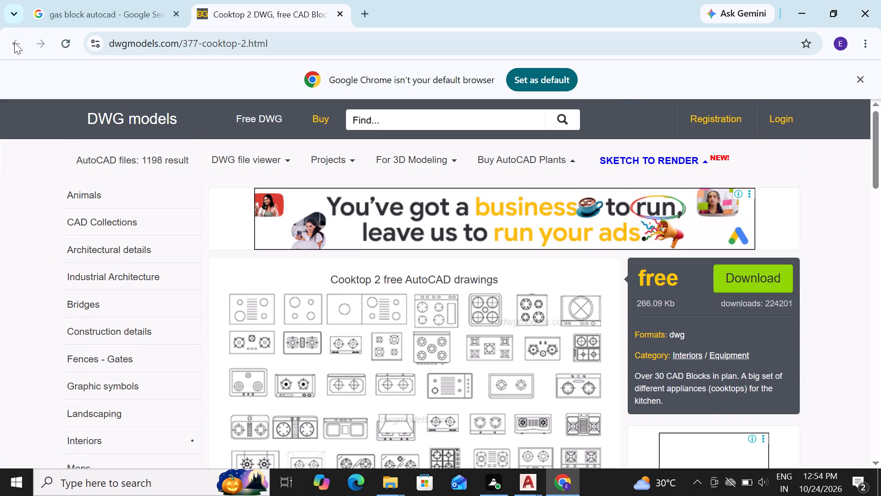
pyautogui.click(345, 17)
# Open the Gas Boiler CAD block page on cad-block.com from the search results and examine its drawings.
pyautogui.scroll(-2, 378, 260)
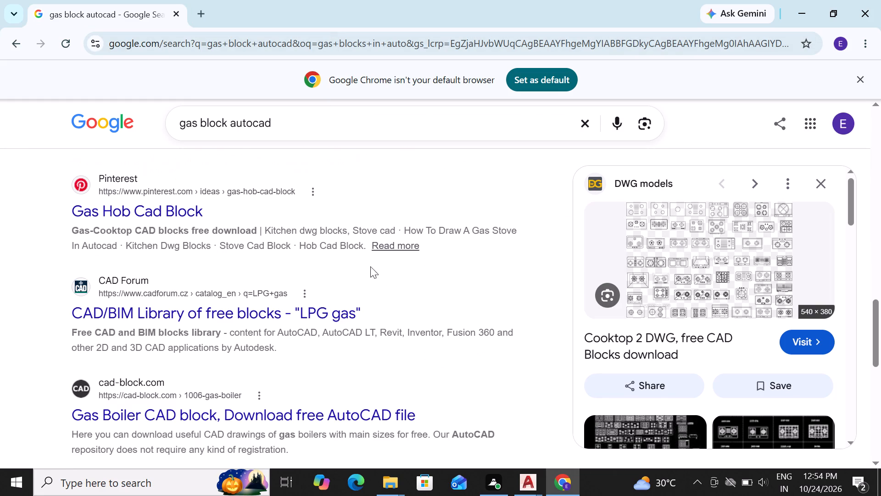
pyautogui.doubleClick(139, 296)
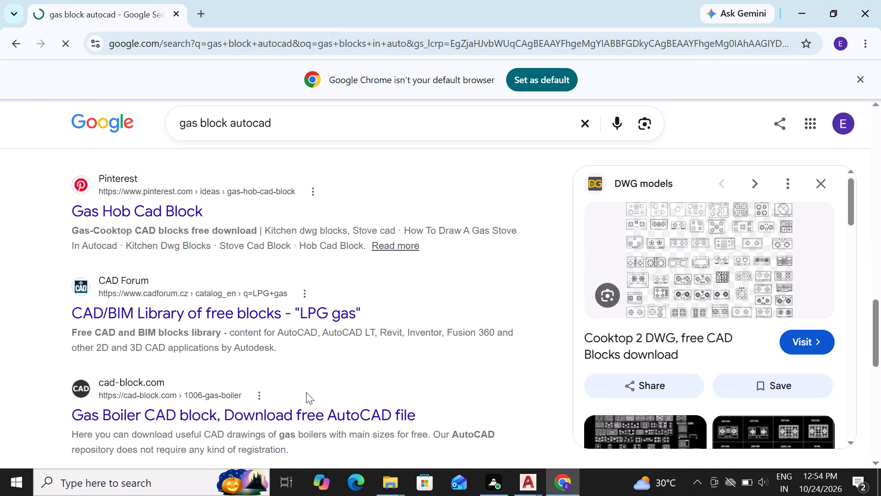
pyautogui.doubleClick(211, 412)
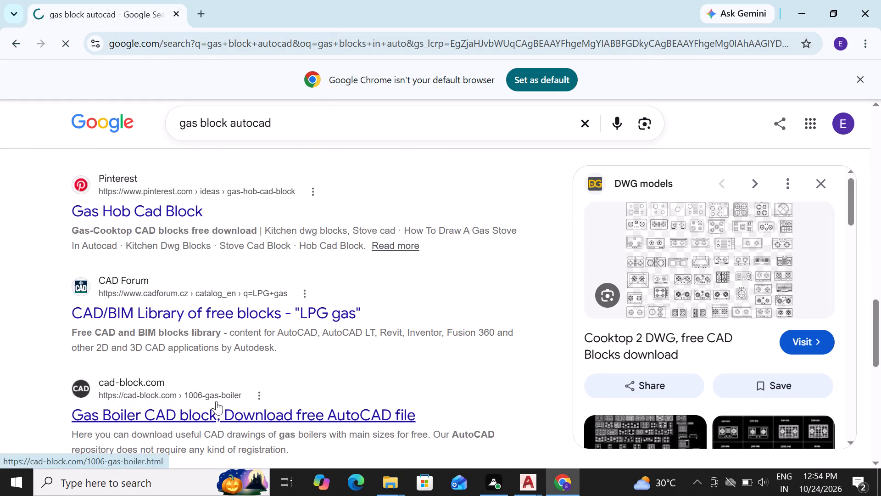
pyautogui.scroll(-1, 331, 369)
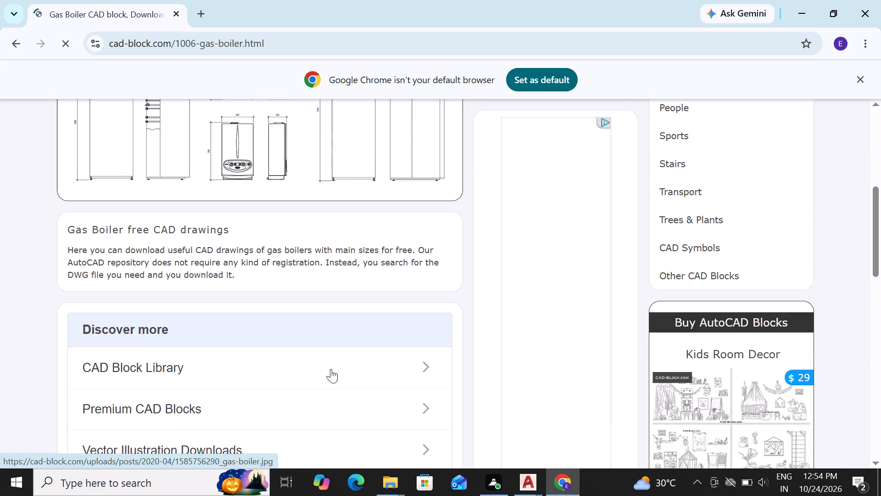
pyautogui.scroll(1, 336, 355)
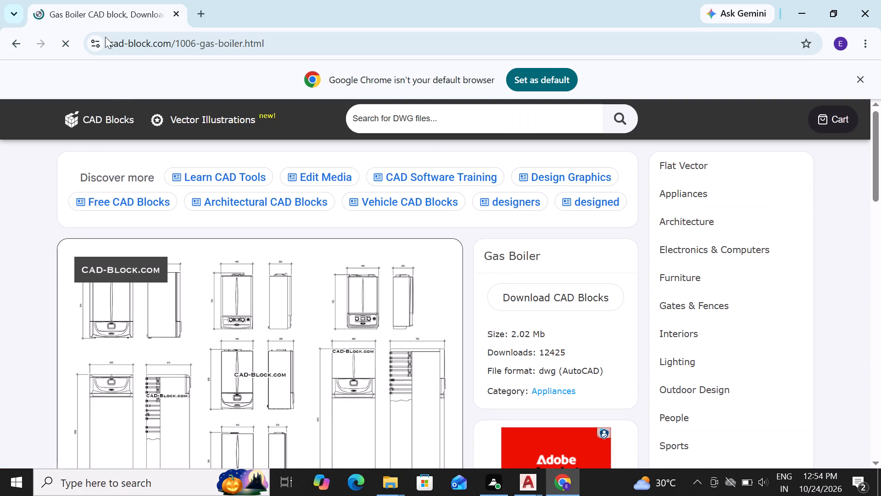
# Return to the search results, reopen the Cooktop 2 DWG page on dwgmodels.com, and examine its enlarged stove drawings.
pyautogui.click(19, 46)
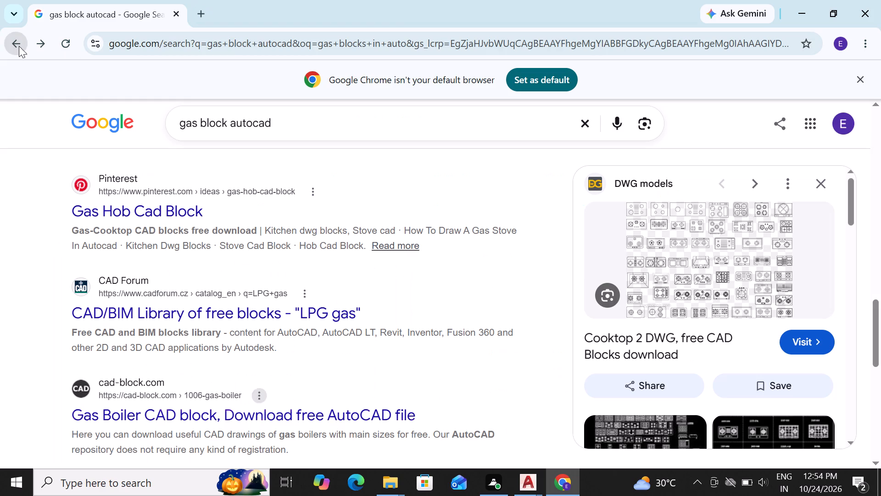
pyautogui.scroll(6, 215, 295)
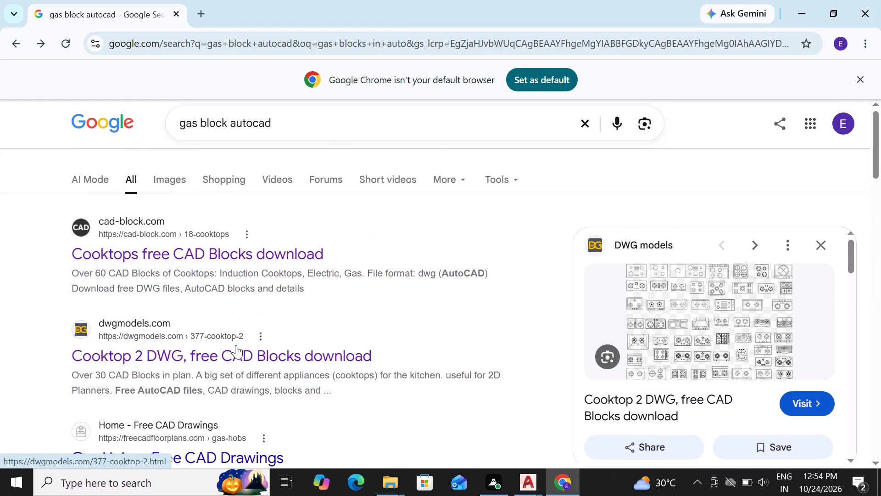
pyautogui.doubleClick(223, 351)
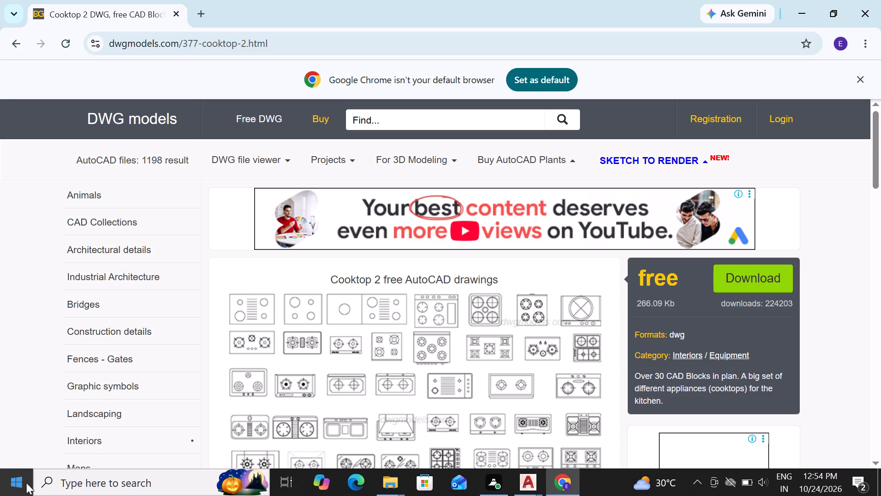
pyautogui.scroll(-1, 418, 292)
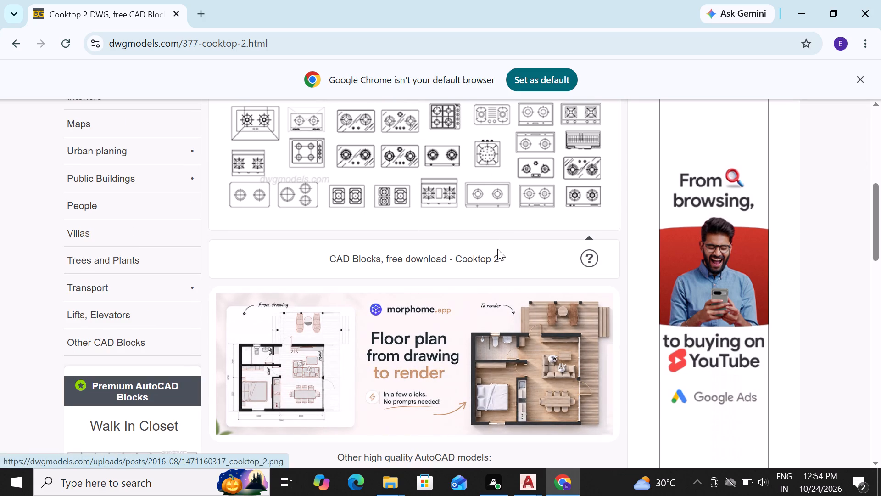
pyautogui.click(448, 149)
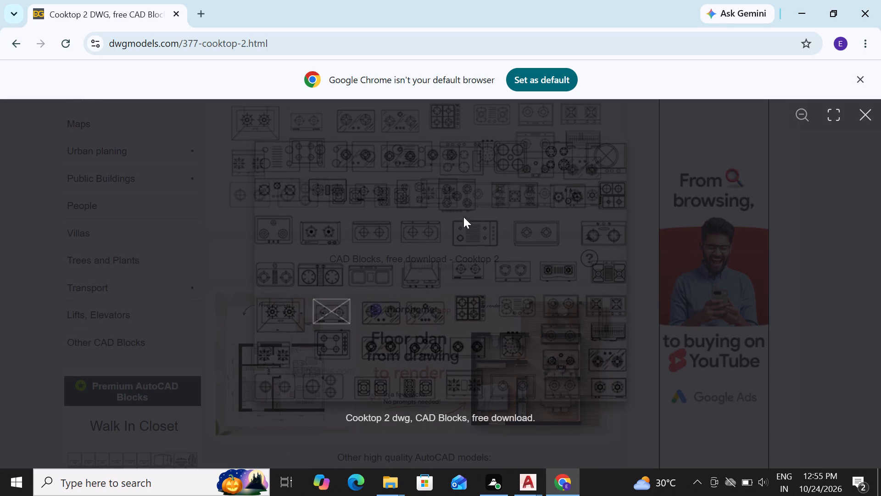
pyautogui.click(447, 416)
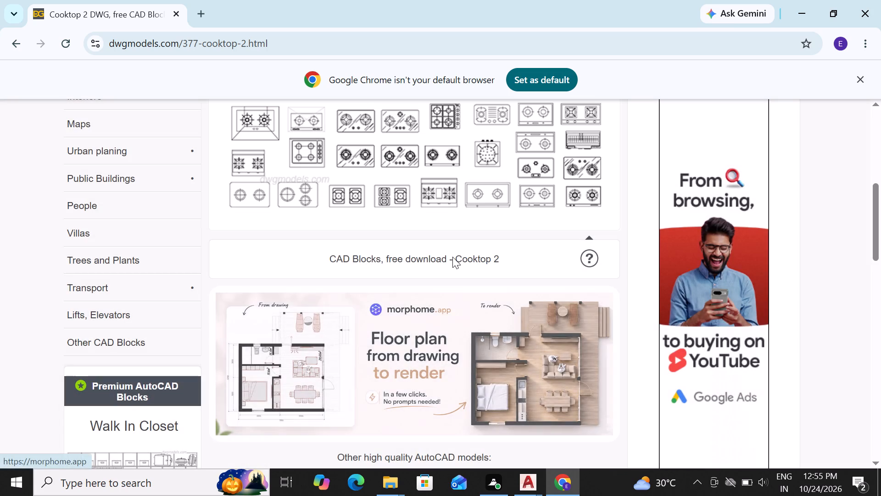
pyautogui.click(472, 261)
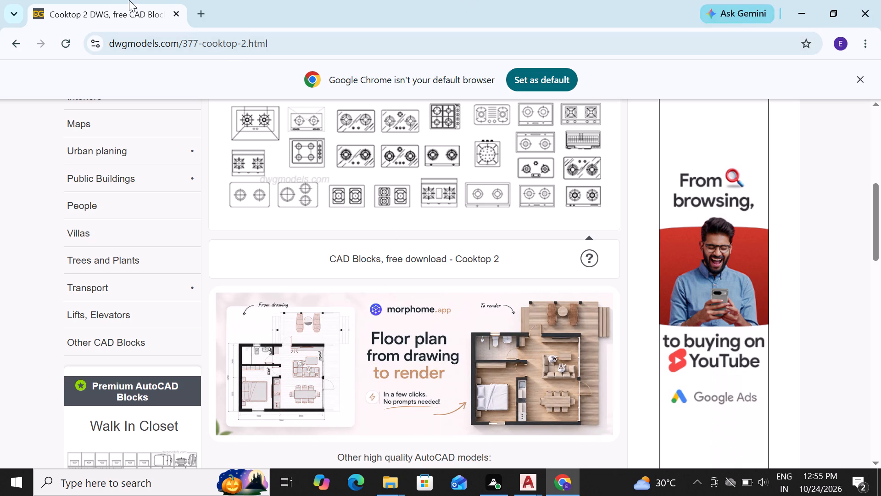
# Go back to the search results, open the Gas Hobs page on freecadfloorplans.com, and examine its hob drawings and block description.
pyautogui.click(6, 50)
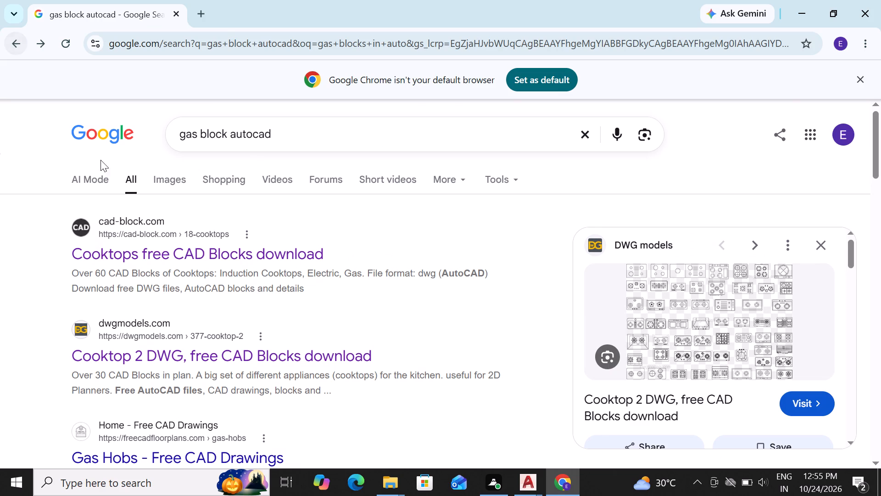
pyautogui.scroll(-1, 263, 351)
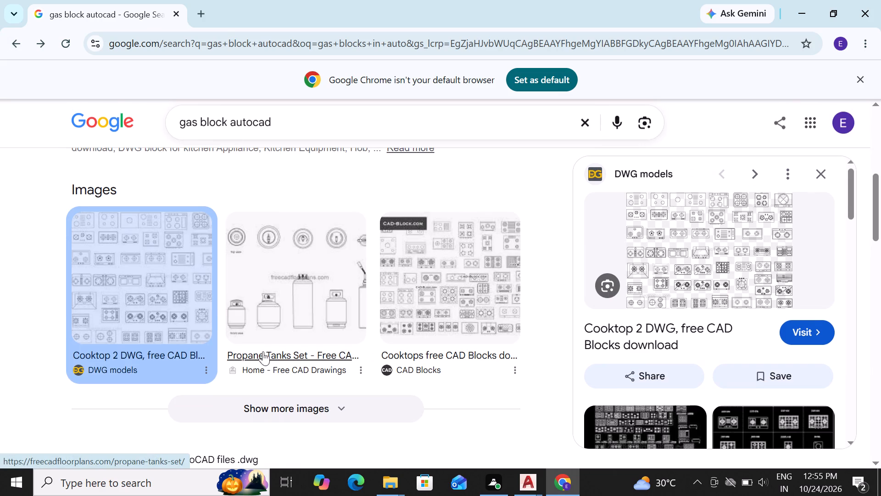
pyautogui.scroll(1, 220, 347)
pyautogui.scroll(-1, 42, 321)
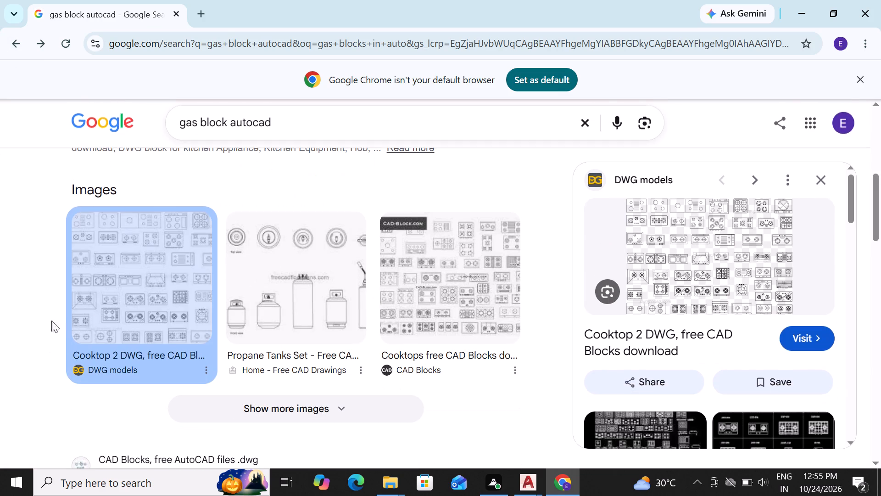
pyautogui.scroll(1, 211, 163)
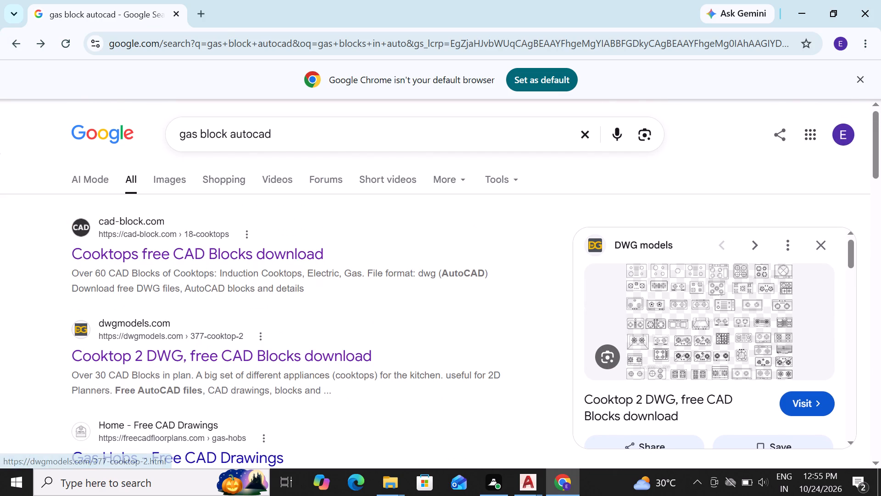
pyautogui.press('Down')
pyautogui.press('Down')
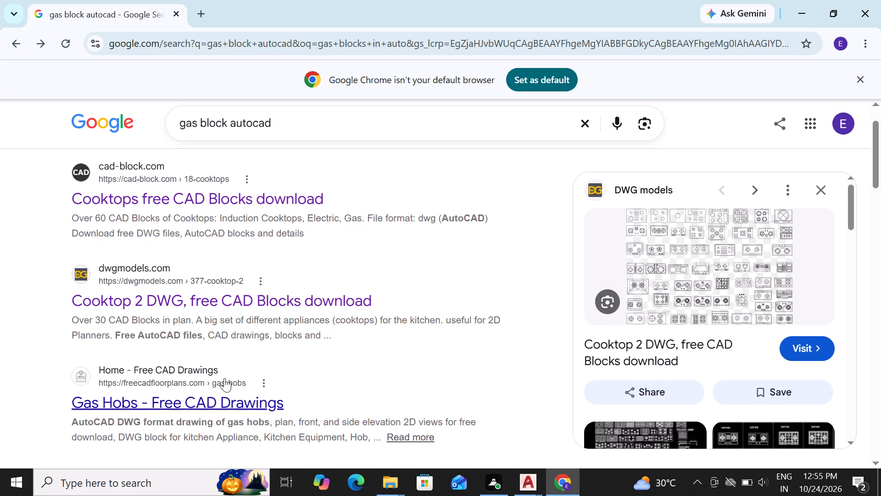
pyautogui.doubleClick(201, 398)
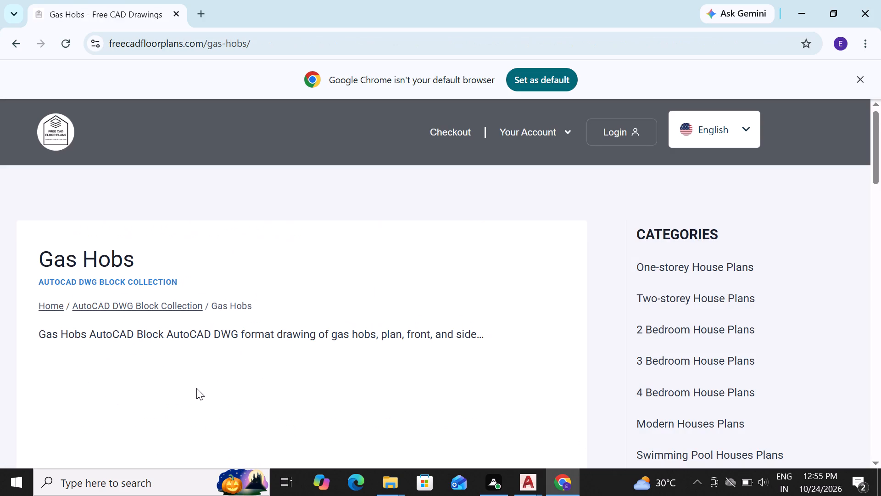
pyautogui.scroll(-2, 608, 269)
pyautogui.scroll(1, 588, 305)
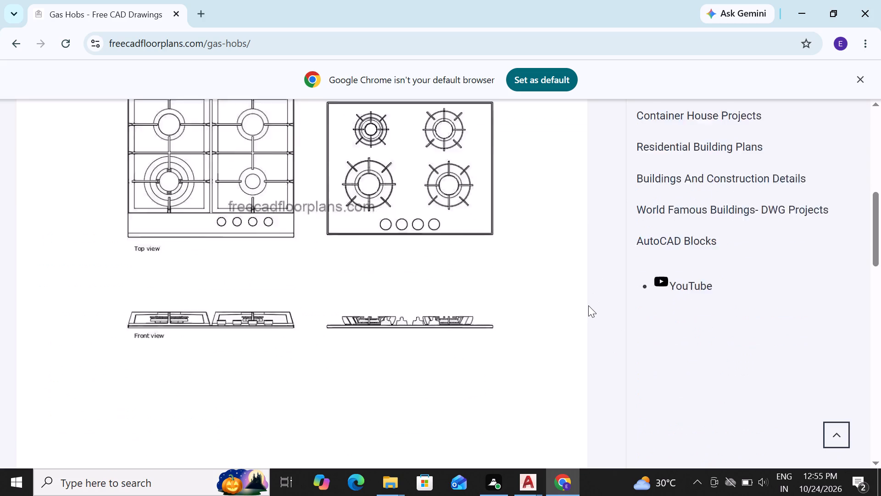
pyautogui.click(429, 154)
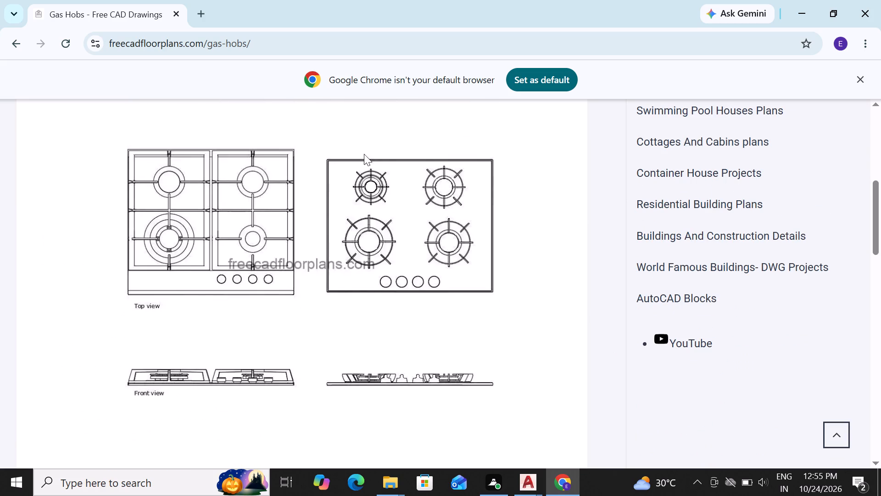
pyautogui.doubleClick(310, 193)
pyautogui.scroll(-1, 356, 234)
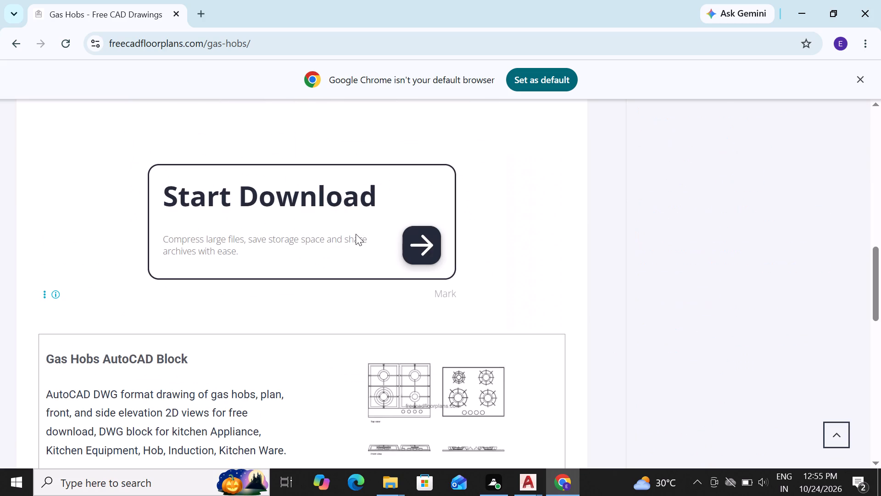
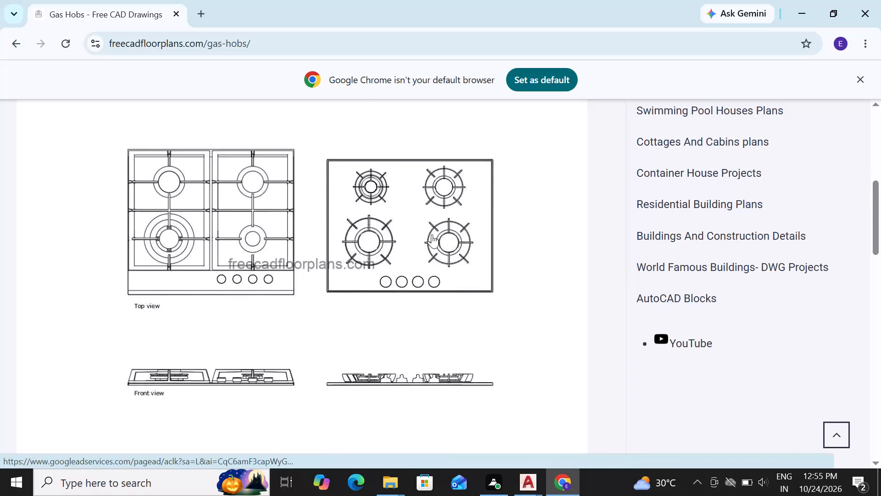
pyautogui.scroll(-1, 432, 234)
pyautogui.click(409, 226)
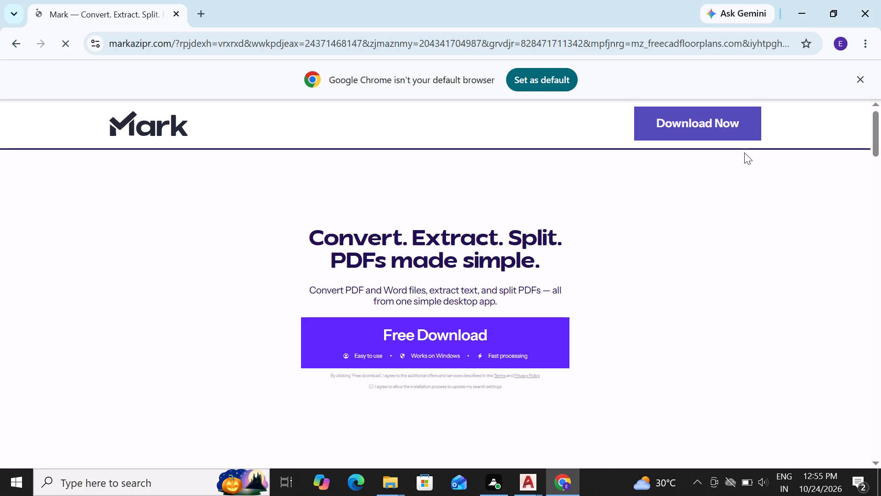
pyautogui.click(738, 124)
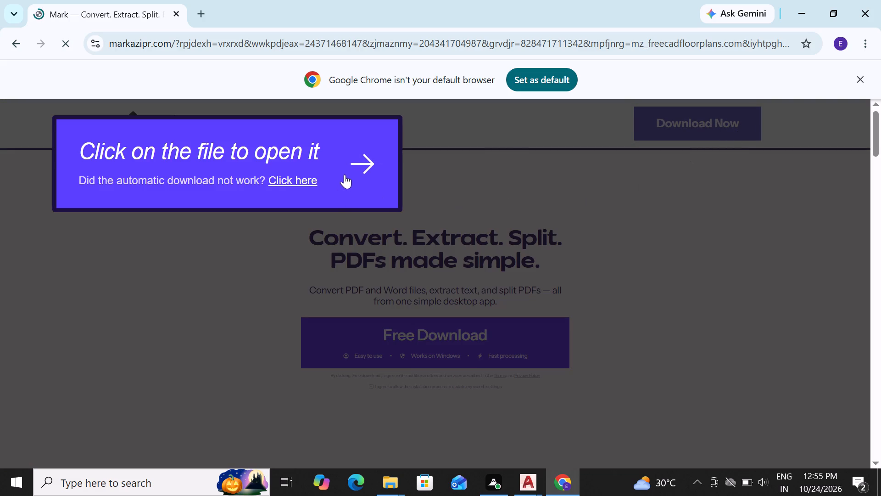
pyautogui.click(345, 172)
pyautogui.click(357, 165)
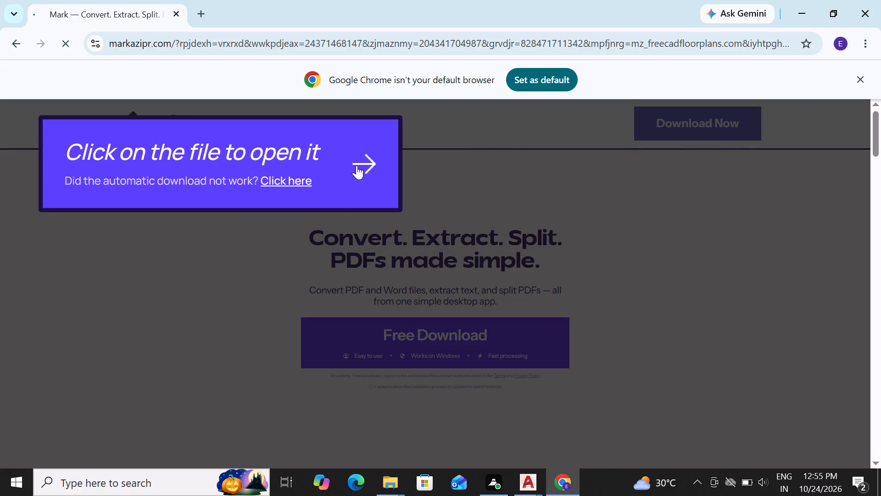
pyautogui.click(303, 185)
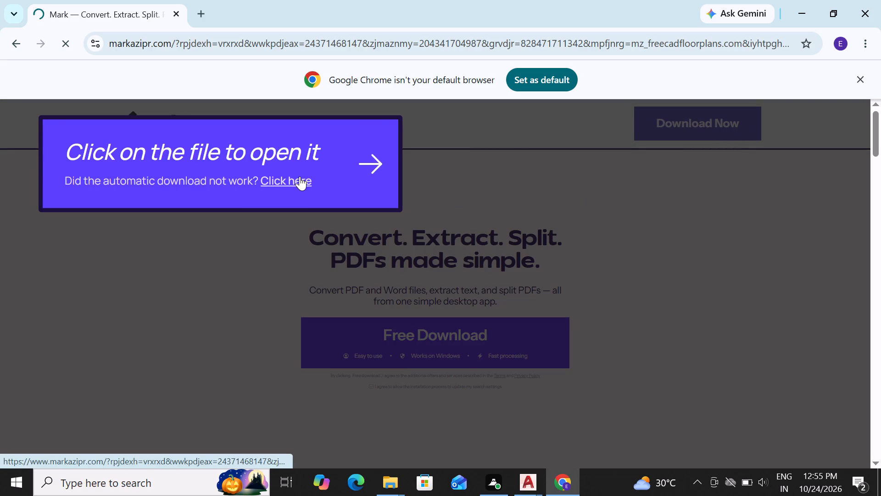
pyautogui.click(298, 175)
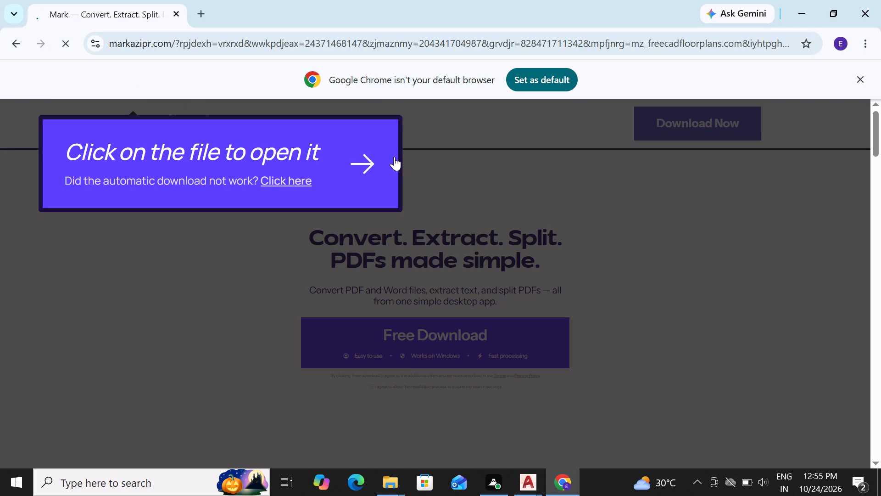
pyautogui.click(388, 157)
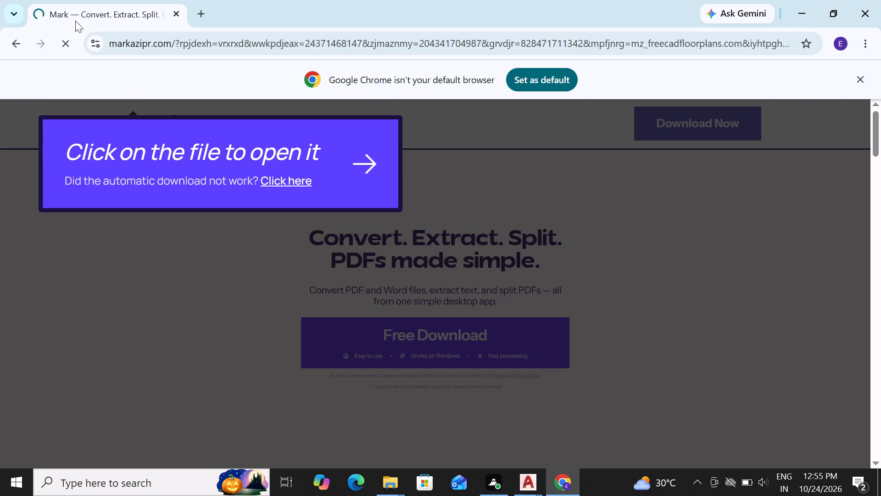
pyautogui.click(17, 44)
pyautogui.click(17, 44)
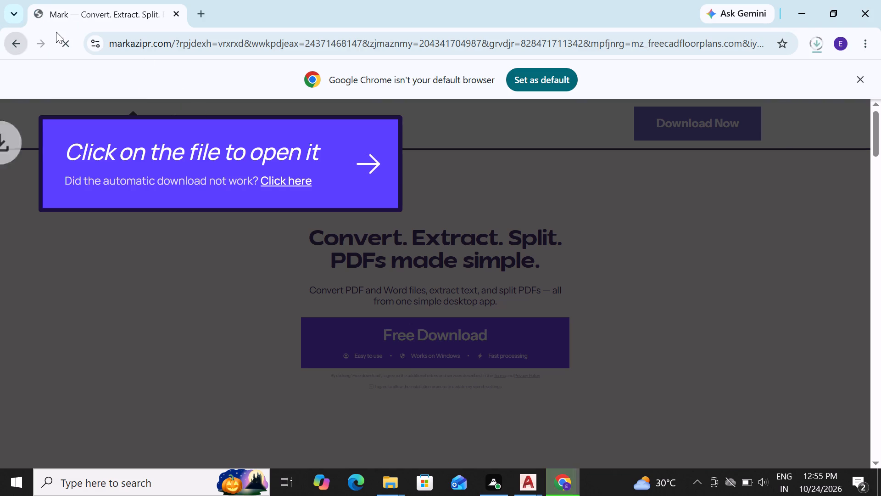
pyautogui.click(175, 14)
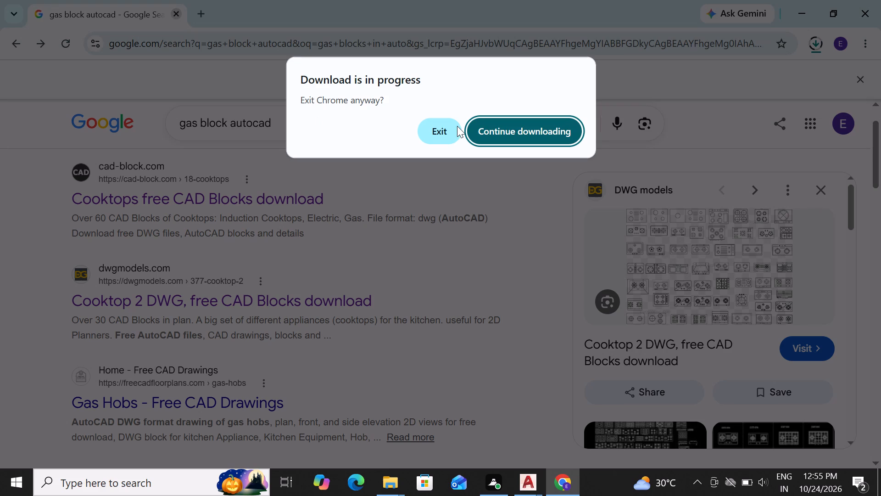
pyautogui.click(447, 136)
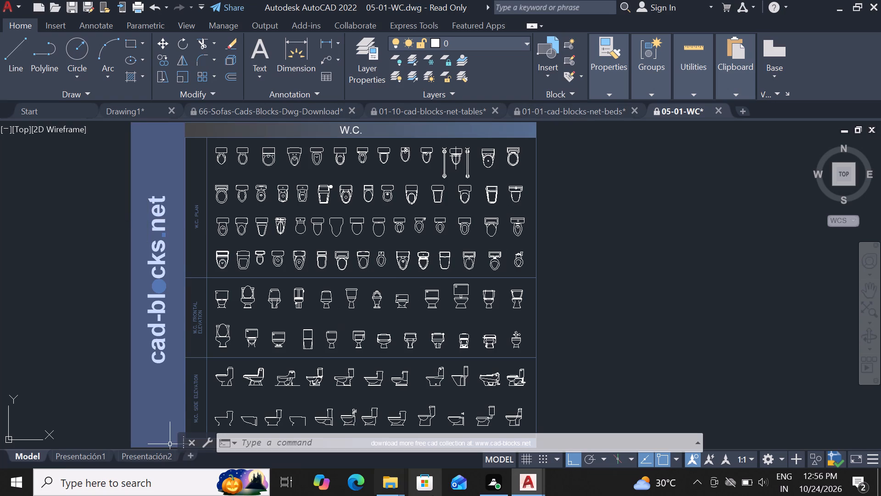
# Switch to Google Chrome by launching a new browser window.
pyautogui.click(191, 492)
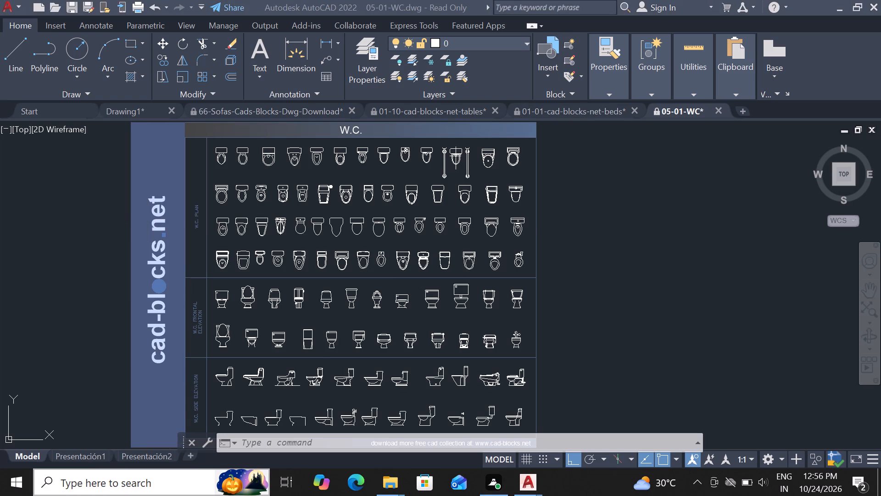
pyautogui.moveTo(326, 130); pyautogui.dragTo(327, 134)
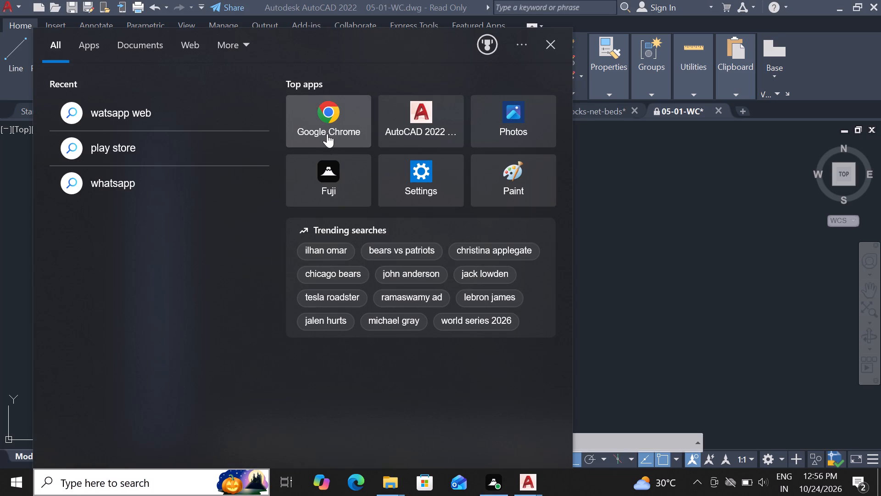
pyautogui.moveTo(327, 134); pyautogui.dragTo(328, 140)
pyautogui.click(328, 140)
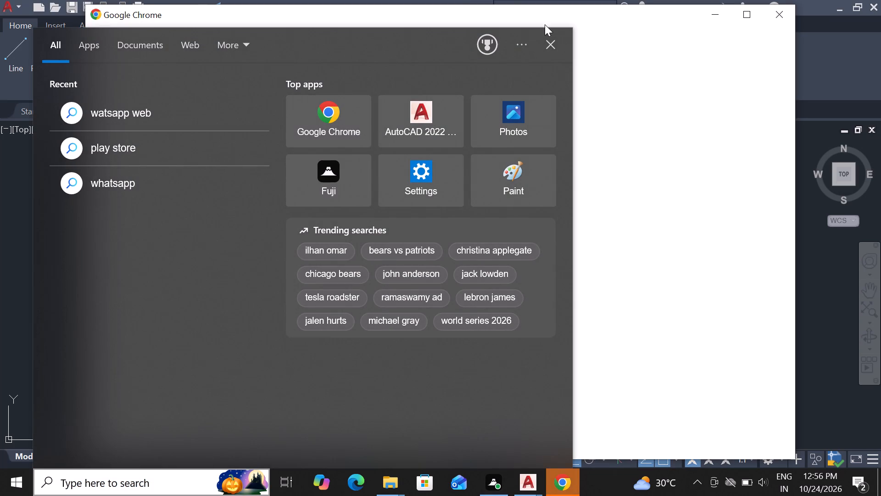
pyautogui.click(555, 50)
pyautogui.doubleClick(302, 270)
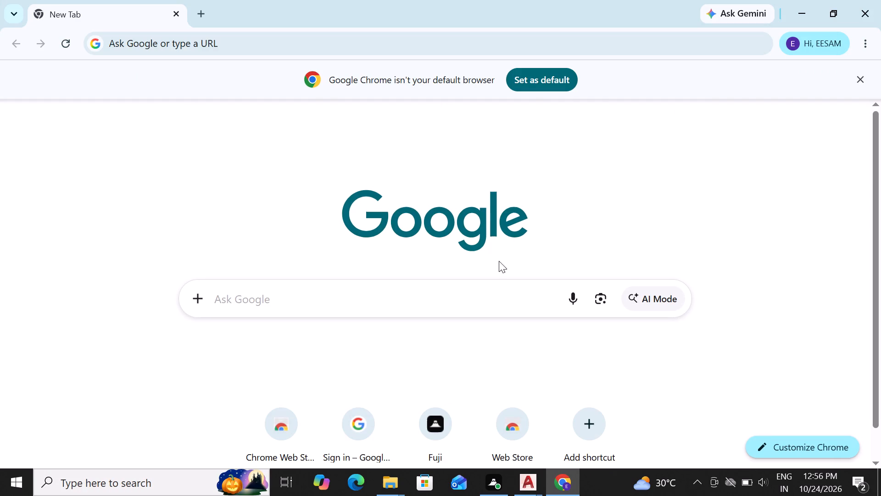
# In the browser's download history, try to open mark.exe and remove its entry from the list.
pyautogui.click(869, 48)
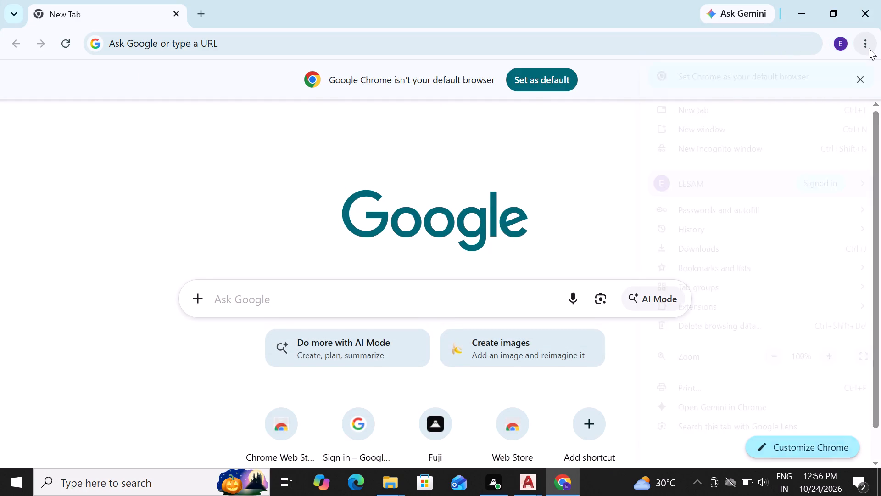
pyautogui.click(724, 230)
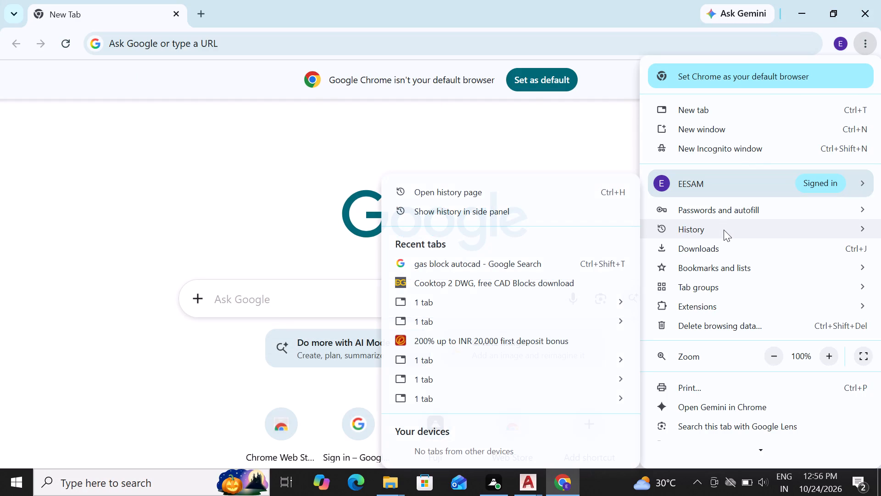
pyautogui.click(725, 246)
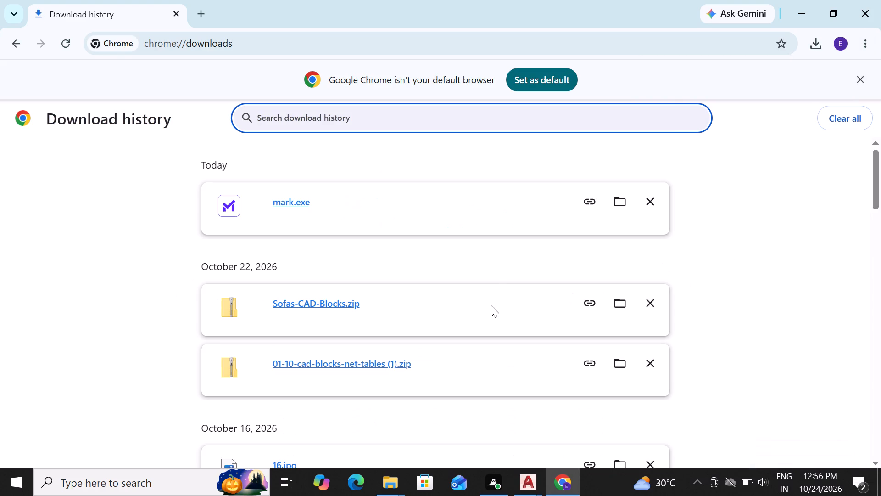
pyautogui.click(497, 215)
pyautogui.doubleClick(464, 217)
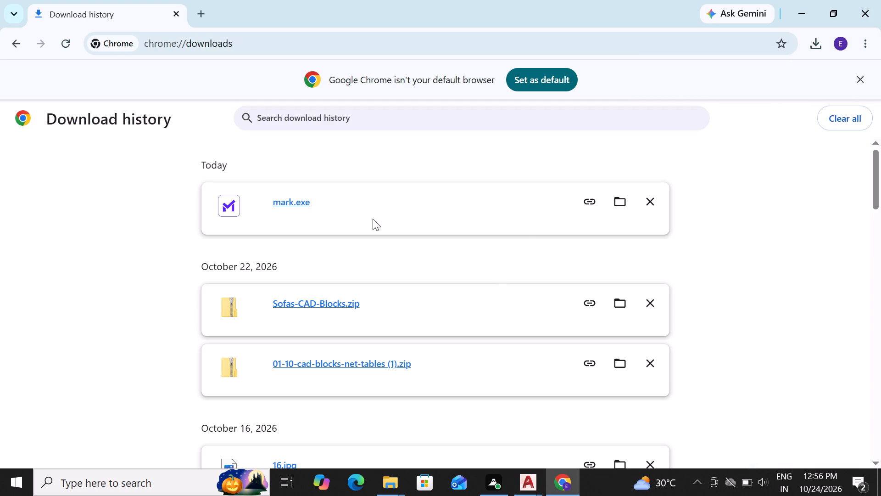
pyautogui.doubleClick(271, 198)
pyautogui.doubleClick(286, 203)
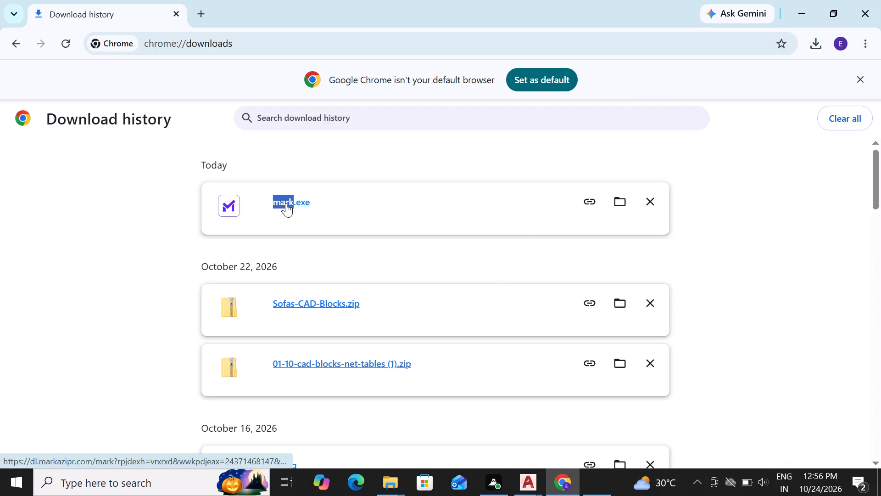
pyautogui.click(651, 198)
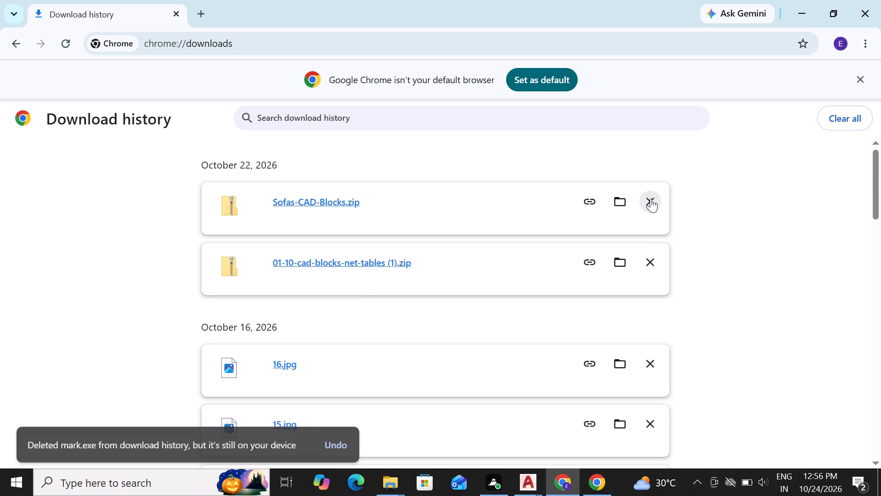
# Look through the older downloaded files in the download history and return to the new tab page.
pyautogui.scroll(-1, 364, 274)
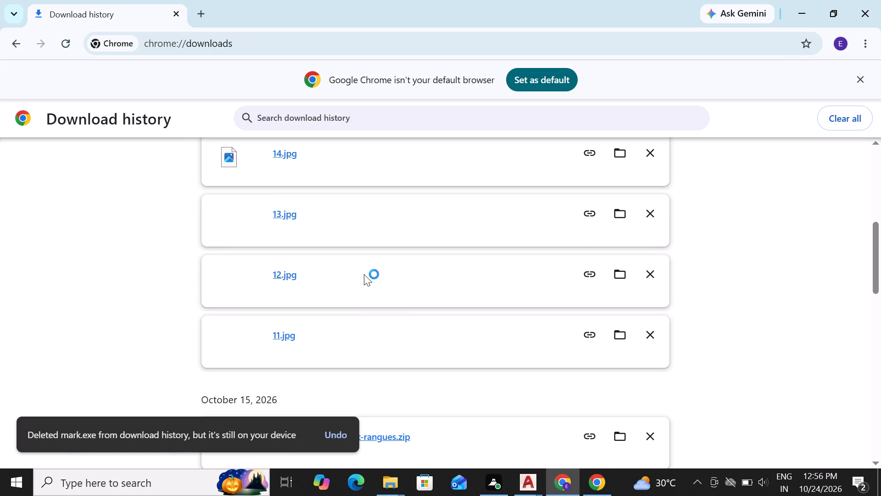
pyautogui.scroll(-1, 321, 276)
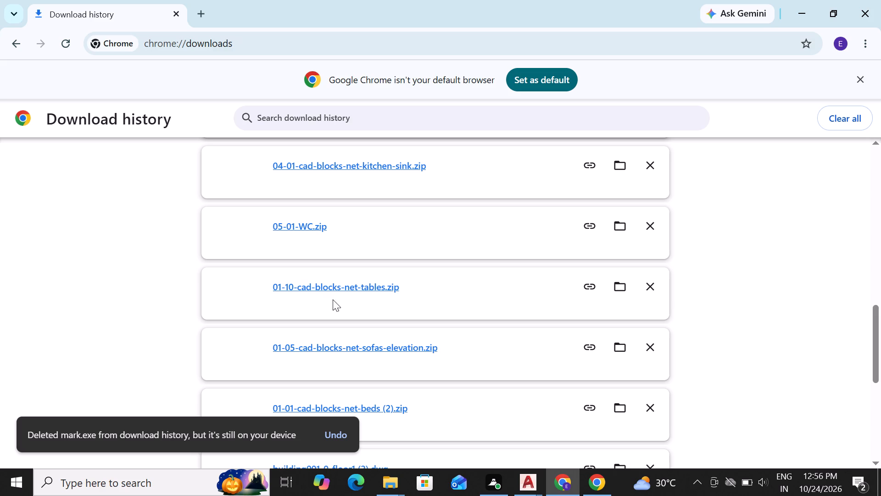
pyautogui.scroll(-1, 422, 319)
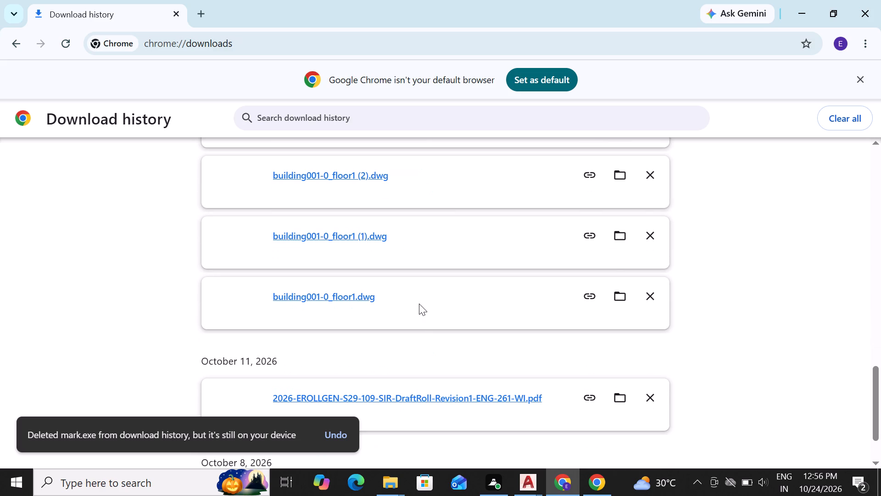
pyautogui.scroll(-1, 419, 304)
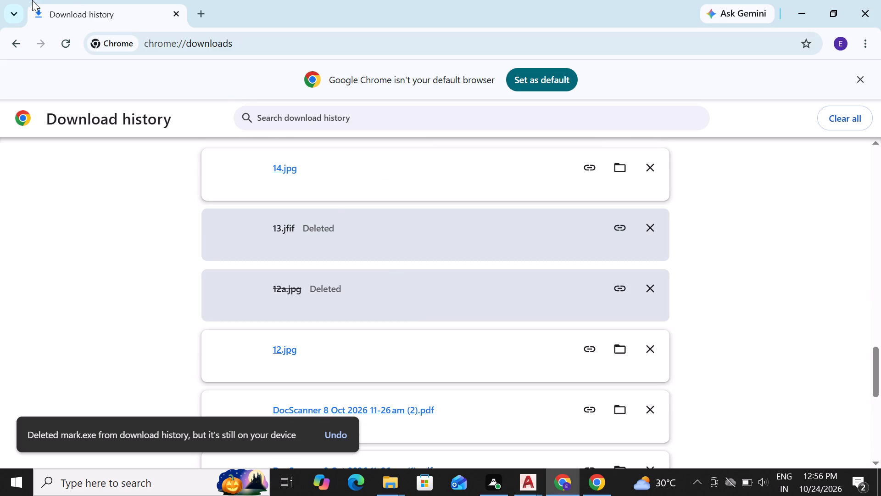
pyautogui.click(6, 47)
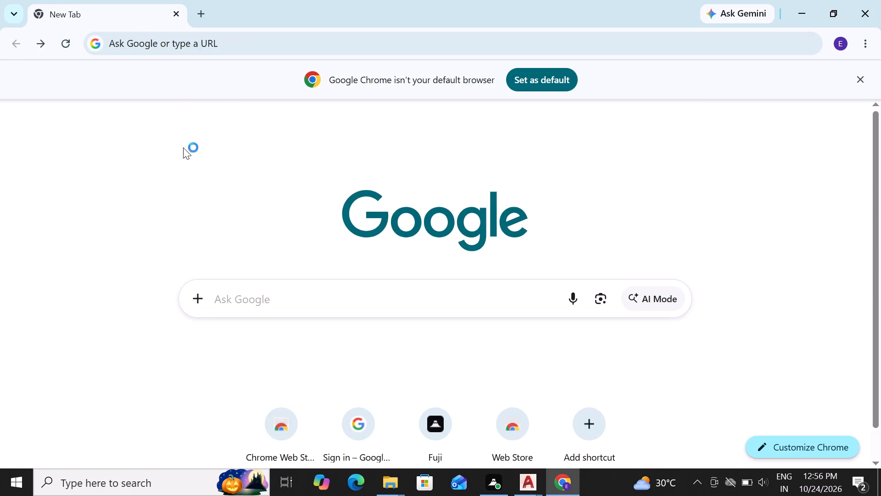
# Search Google for "kitchen blocks for autocad free download".
pyautogui.click(328, 286)
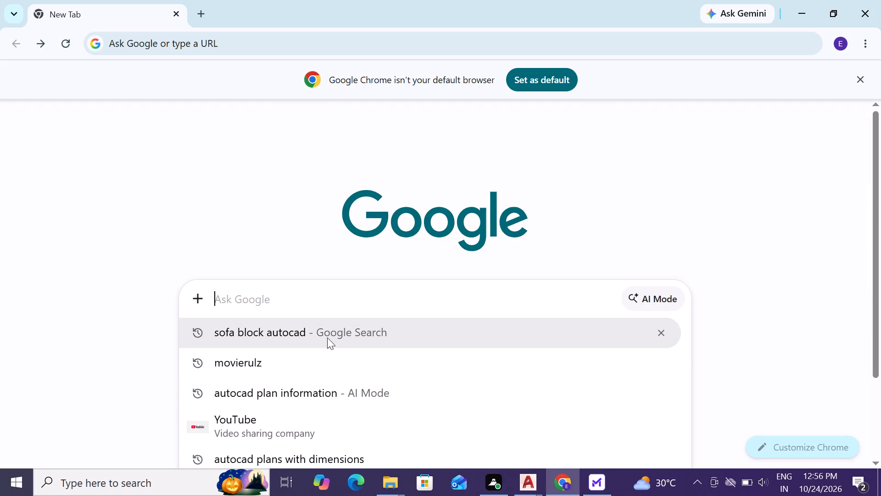
pyautogui.press('k')
pyautogui.press('i')
pyautogui.write('tch')
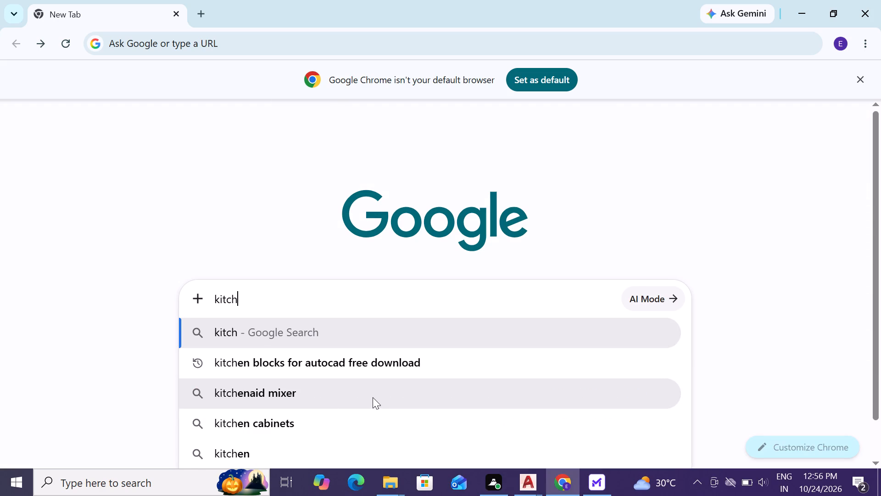
pyautogui.click(362, 363)
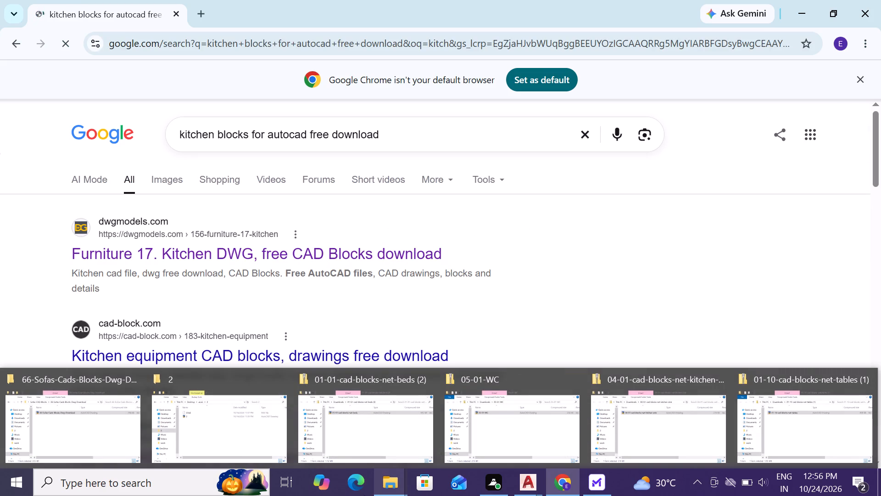
# Open the Kitchen equipment CAD blocks page on cad-block.com from the search results and examine its enlarged drawings.
pyautogui.click(284, 236)
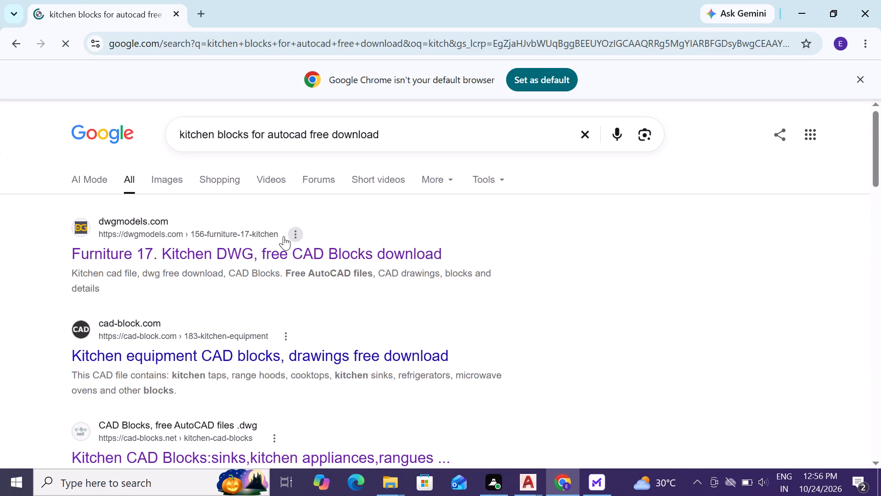
pyautogui.doubleClick(286, 338)
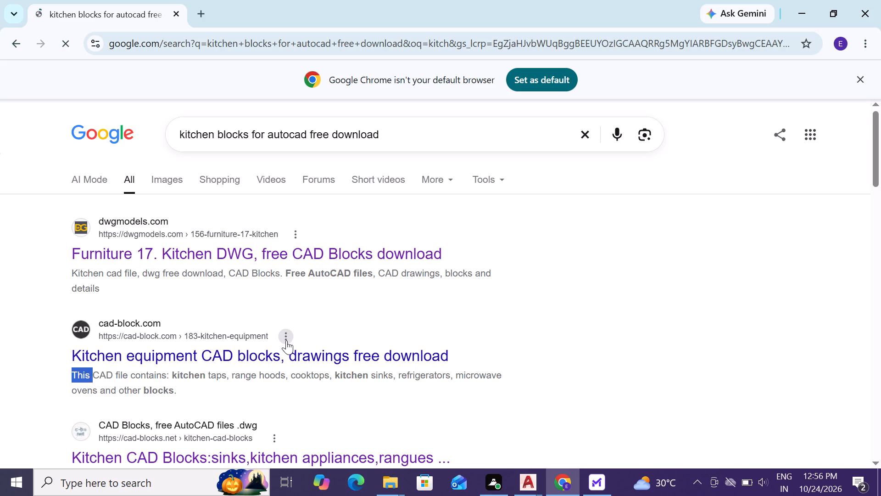
pyautogui.click(286, 340)
pyautogui.click(272, 351)
pyautogui.click(272, 351)
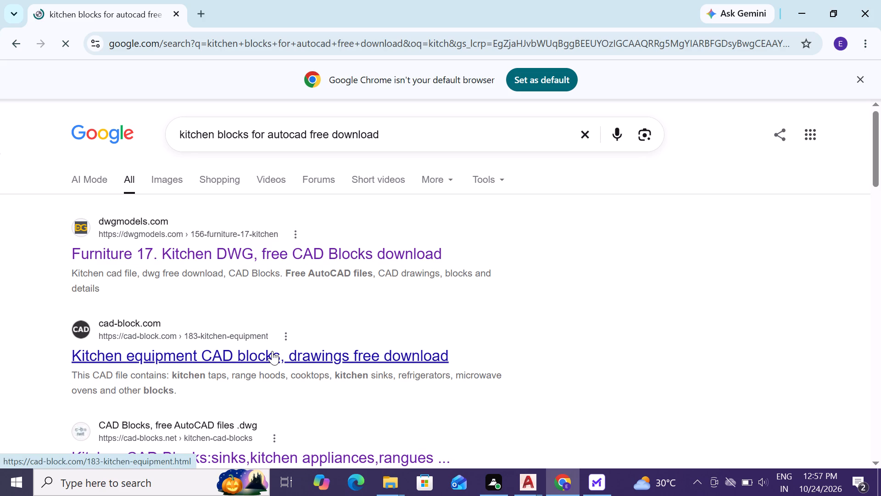
pyautogui.doubleClick(281, 349)
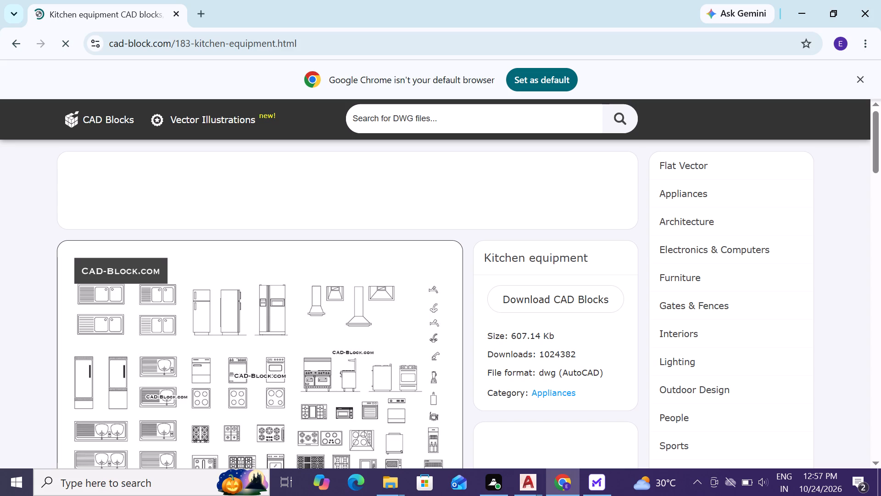
pyautogui.scroll(-1, 419, 298)
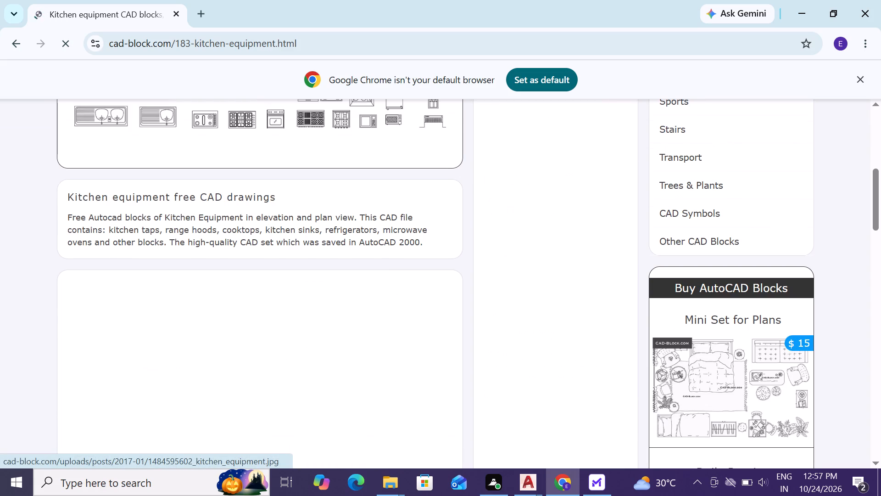
pyautogui.click(259, 142)
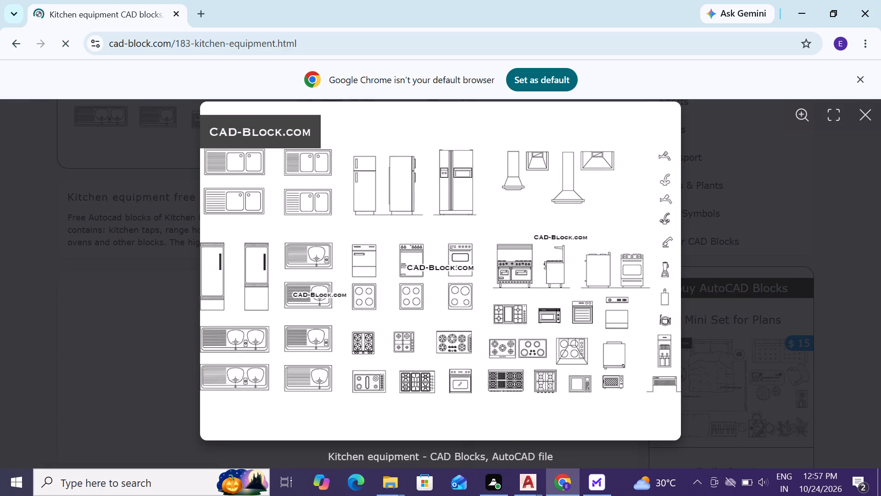
pyautogui.click(424, 285)
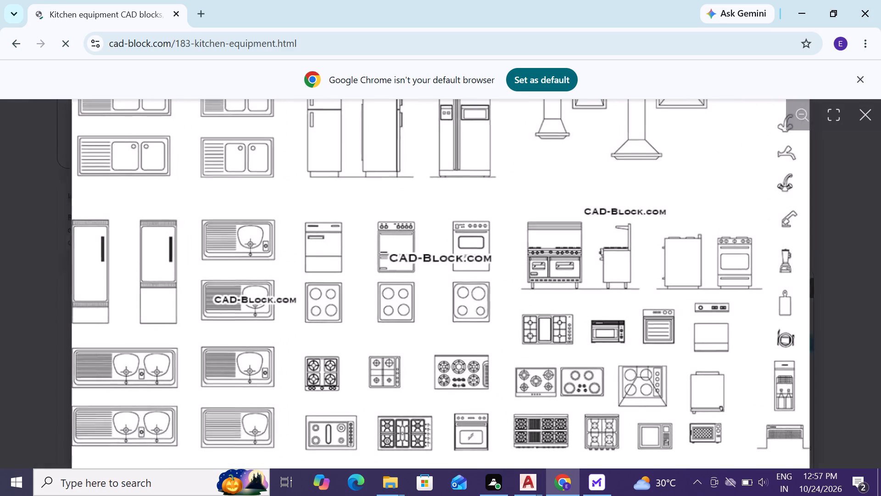
pyautogui.click(413, 304)
pyautogui.click(413, 308)
pyautogui.click(409, 309)
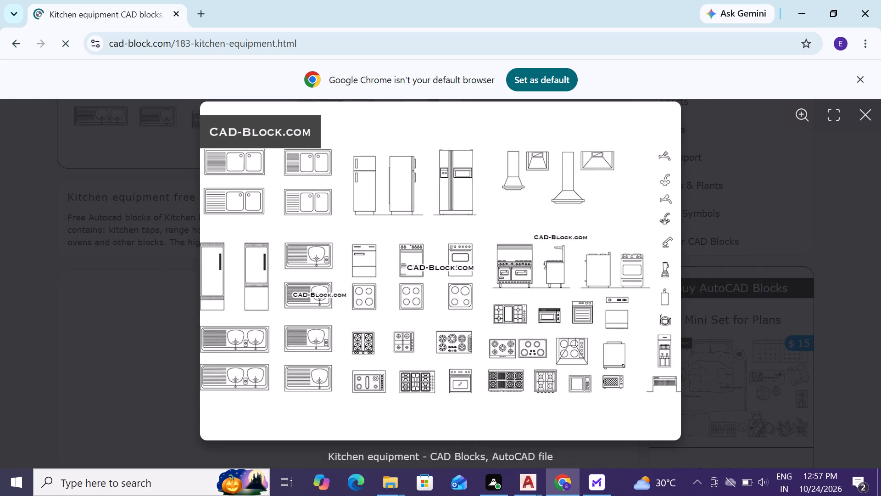
# Return to the search results, reopen the Kitchen equipment page on cad-block.com and download its CAD blocks file.
pyautogui.scroll(-1, 406, 294)
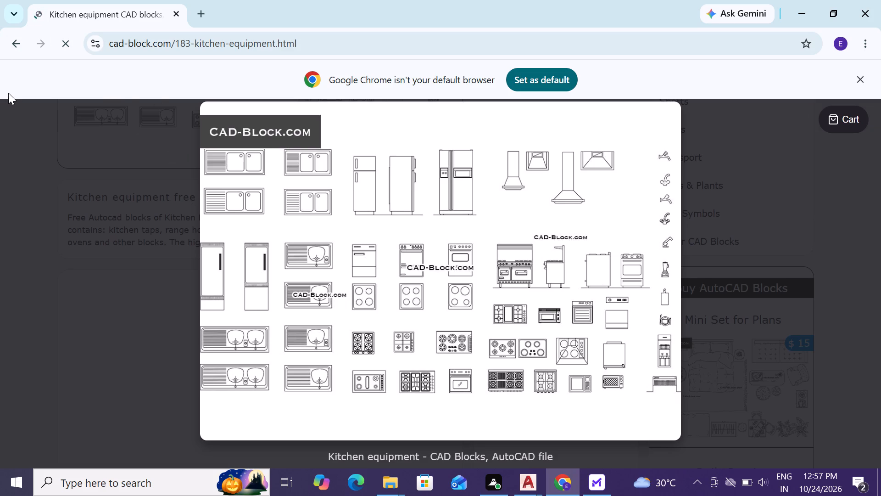
pyautogui.scroll(-2, 373, 277)
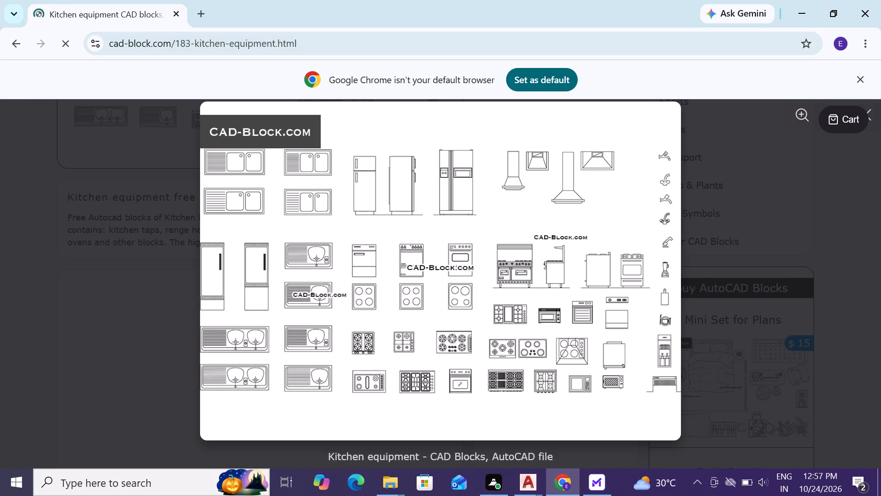
pyautogui.click(14, 45)
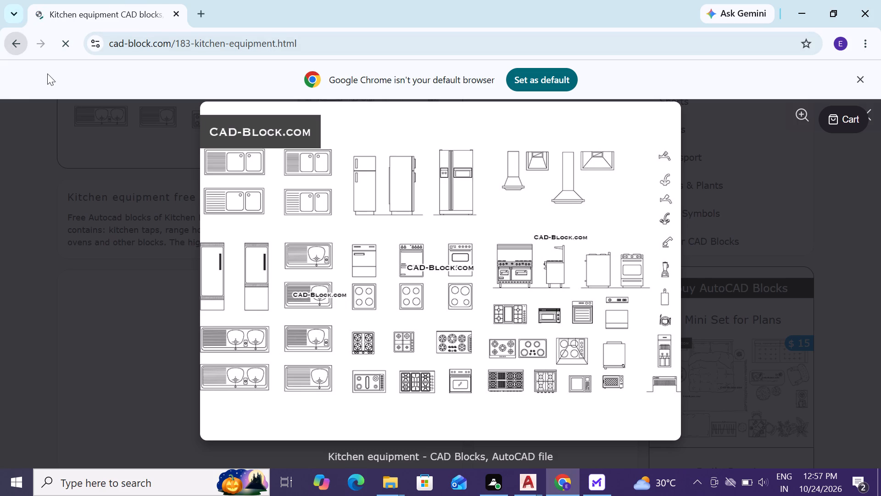
pyautogui.doubleClick(151, 347)
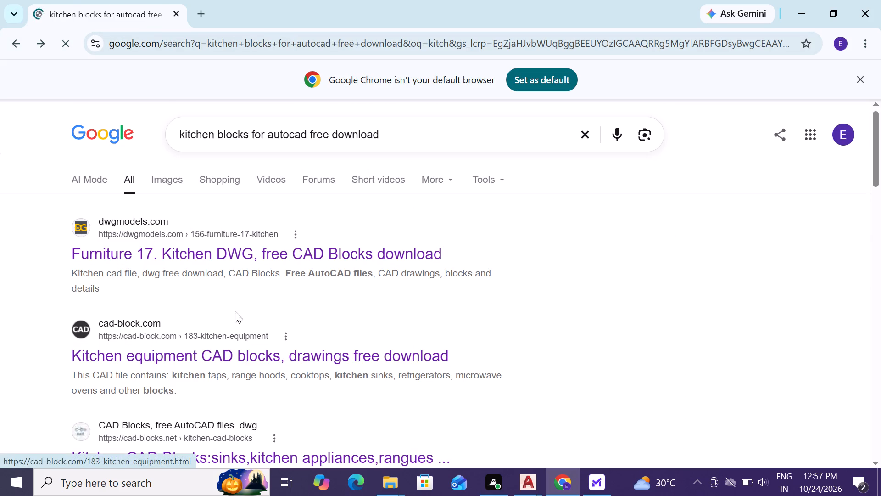
pyautogui.scroll(-1, 287, 294)
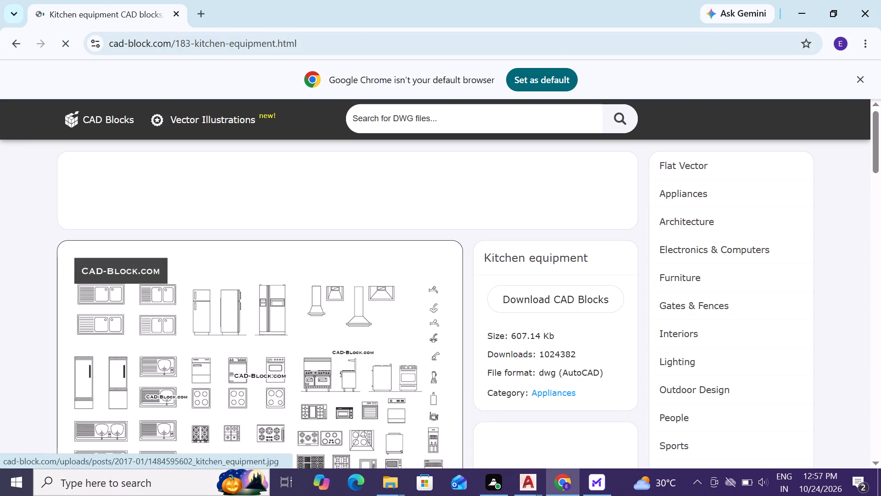
pyautogui.click(527, 293)
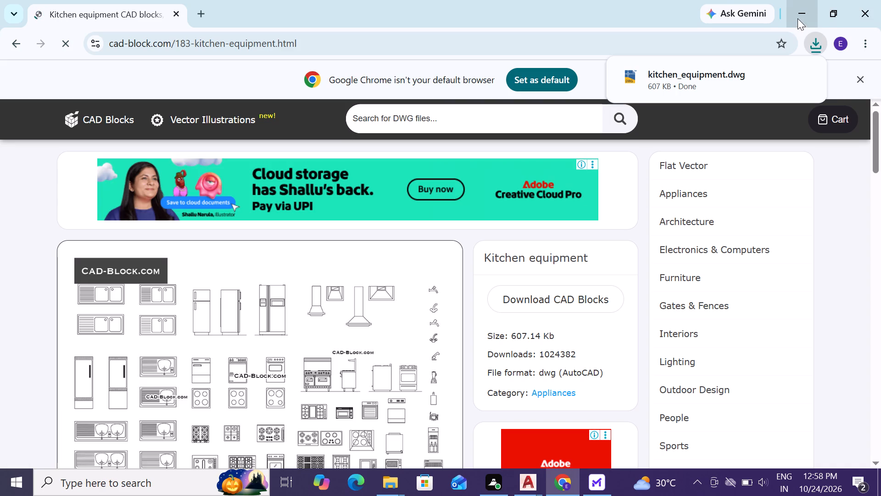
# Open the downloaded kitchen_equipment.dwg in AutoCAD.
pyautogui.click(814, 49)
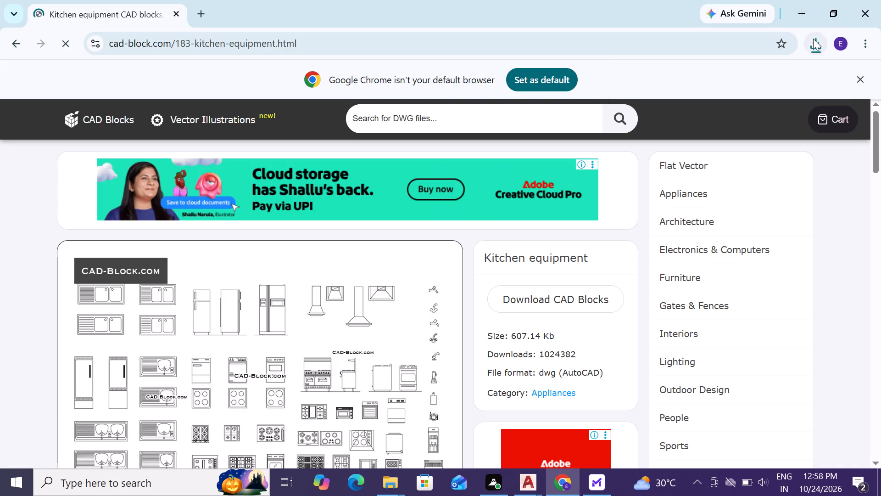
pyautogui.click(813, 39)
pyautogui.doubleClick(706, 99)
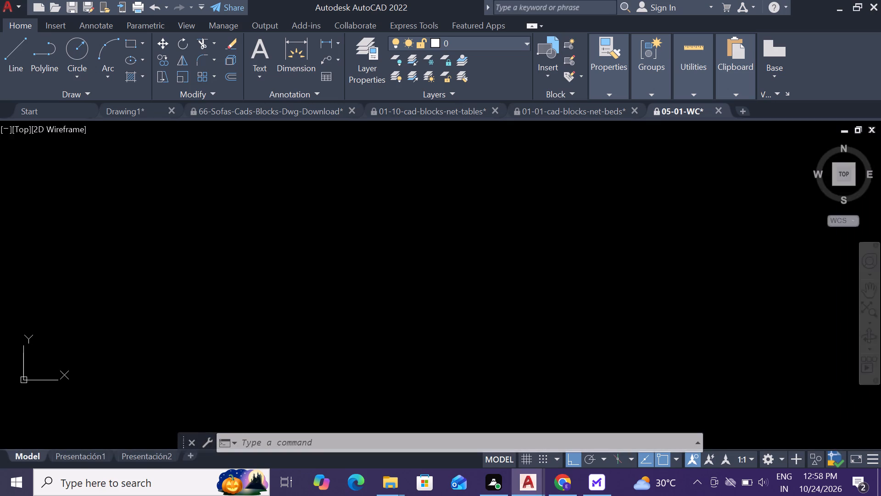
# Copy the small four-burner gas stove plan block from kitchen_equipment and paste it into the Drawing1 floor plan near the kitchen doorway.
pyautogui.scroll(-2, 363, 307)
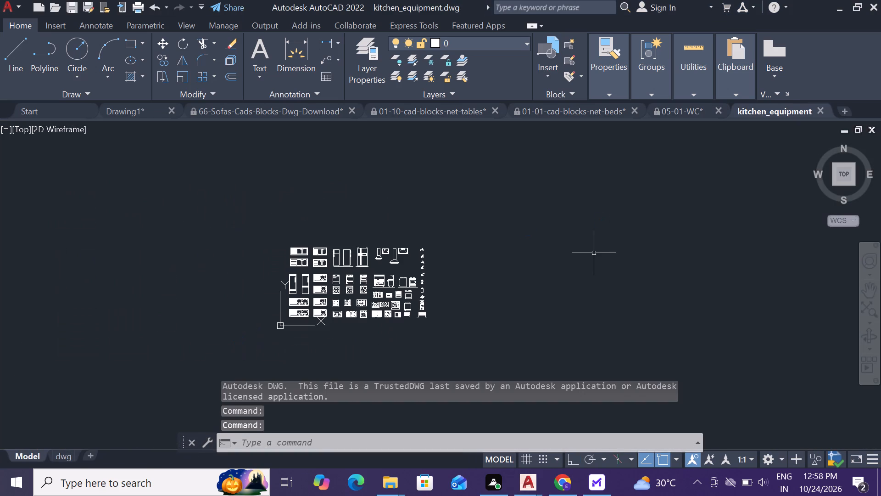
pyautogui.scroll(2, 307, 297)
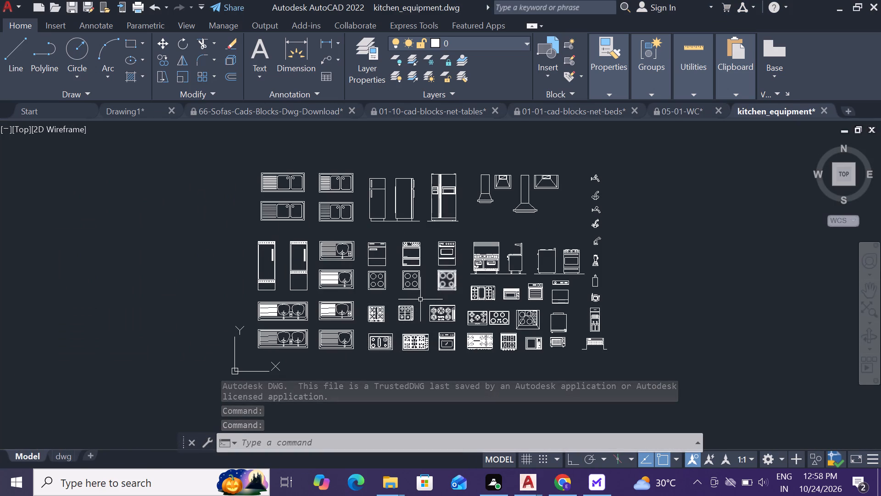
pyautogui.click(409, 321)
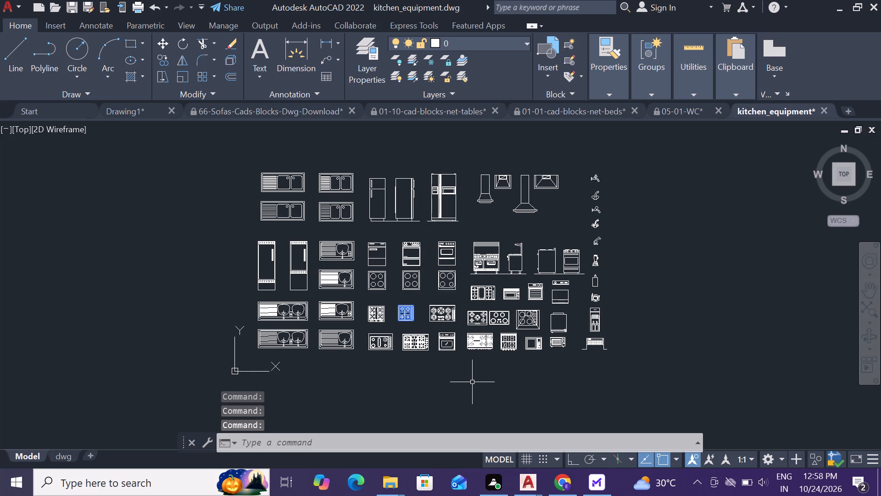
pyautogui.hotkey('ctrl', 'c')
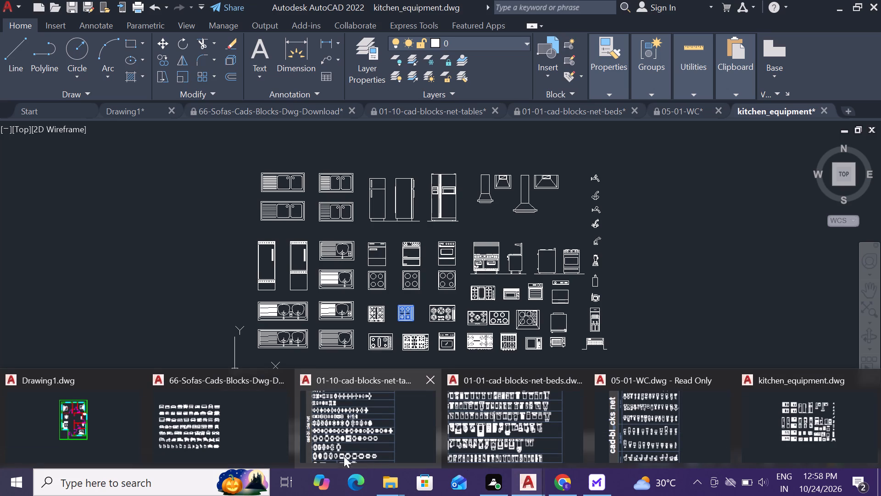
pyautogui.click(533, 486)
pyautogui.click(108, 417)
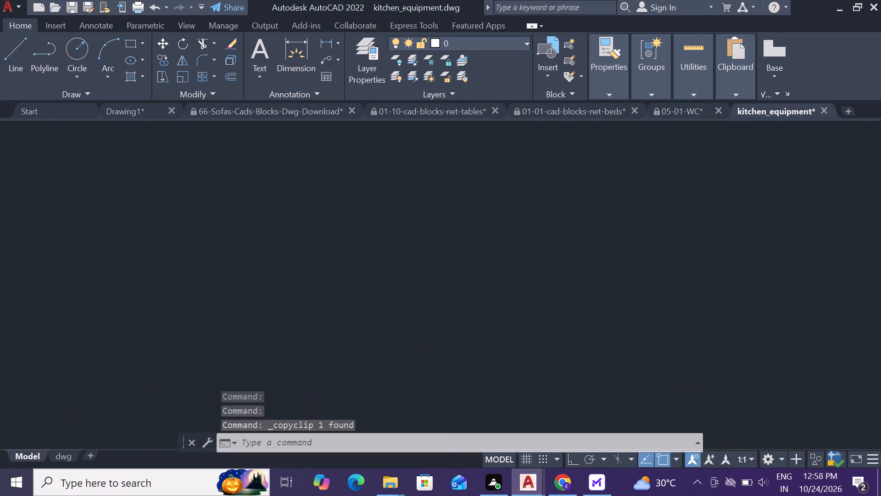
pyautogui.click(429, 280)
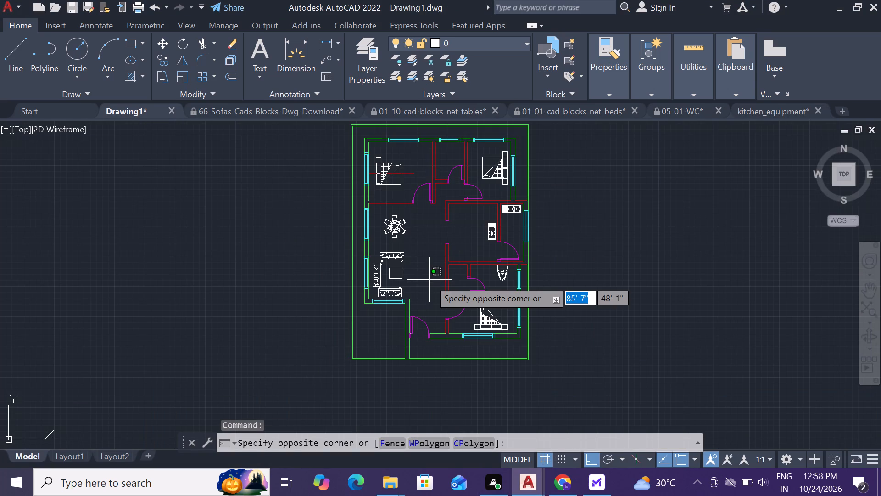
pyautogui.hotkey('ctrl', 'v')
pyautogui.click(429, 280)
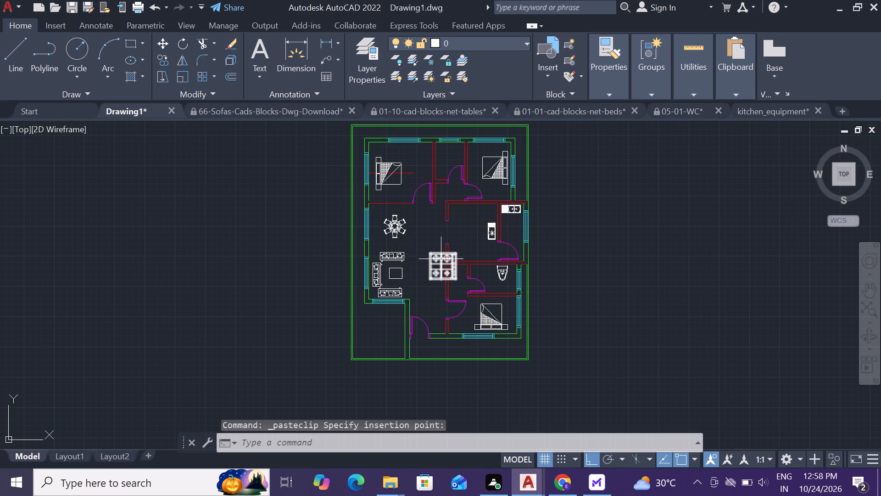
# Move the pasted stove block straight up about 7' in the plan, level with the kitchen.
pyautogui.click(441, 259)
pyautogui.write('m')
pyautogui.press('space')
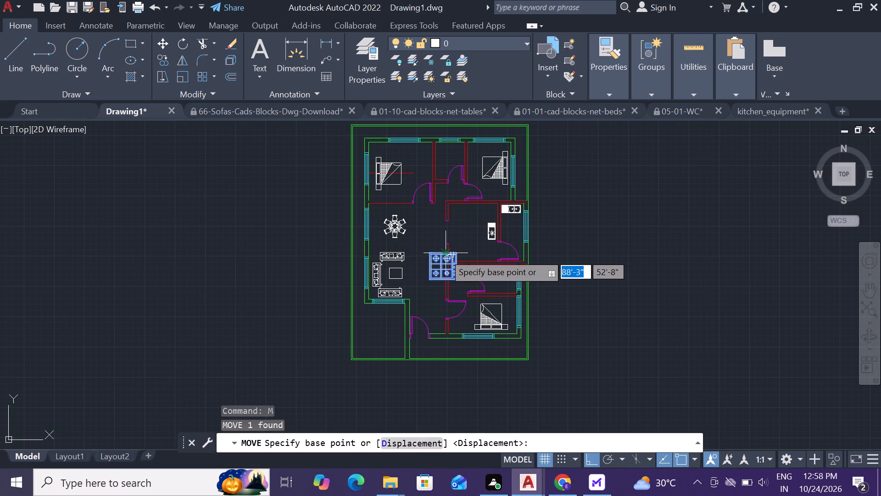
pyautogui.click(444, 254)
pyautogui.scroll(3, 462, 211)
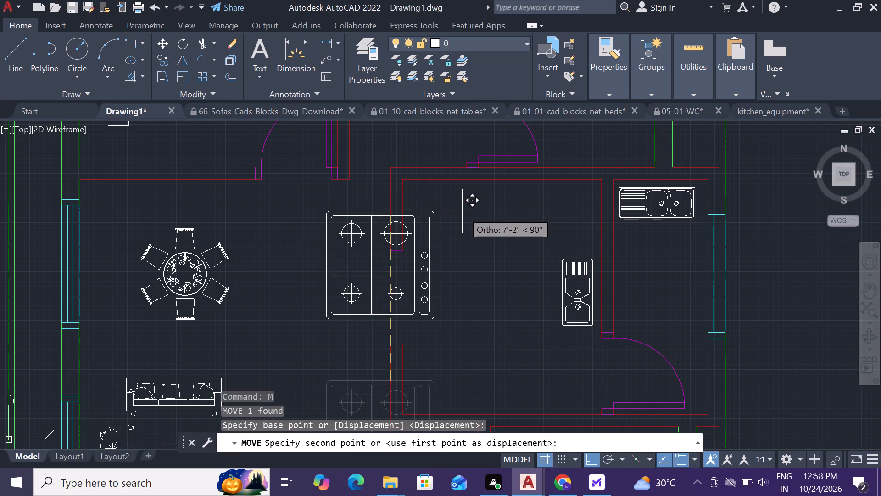
pyautogui.click(468, 208)
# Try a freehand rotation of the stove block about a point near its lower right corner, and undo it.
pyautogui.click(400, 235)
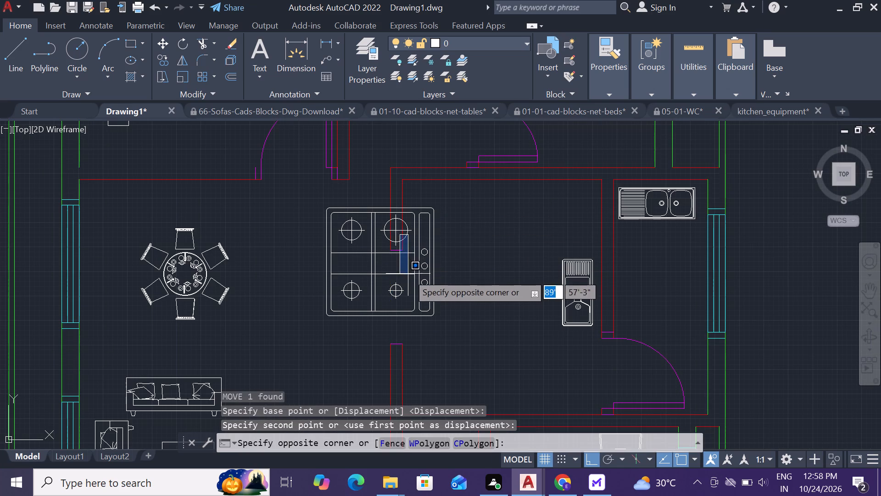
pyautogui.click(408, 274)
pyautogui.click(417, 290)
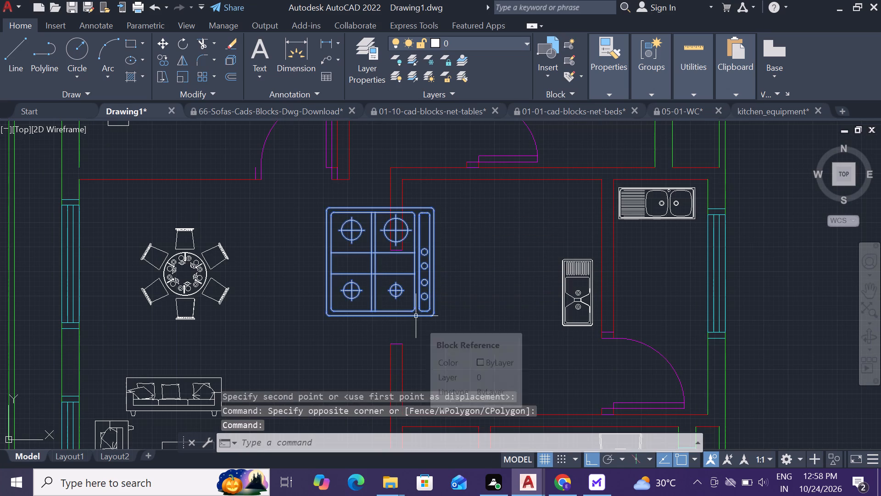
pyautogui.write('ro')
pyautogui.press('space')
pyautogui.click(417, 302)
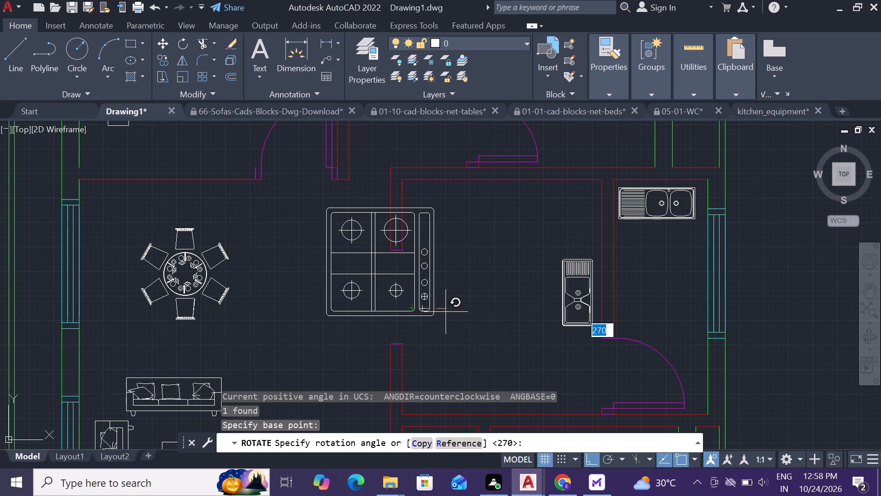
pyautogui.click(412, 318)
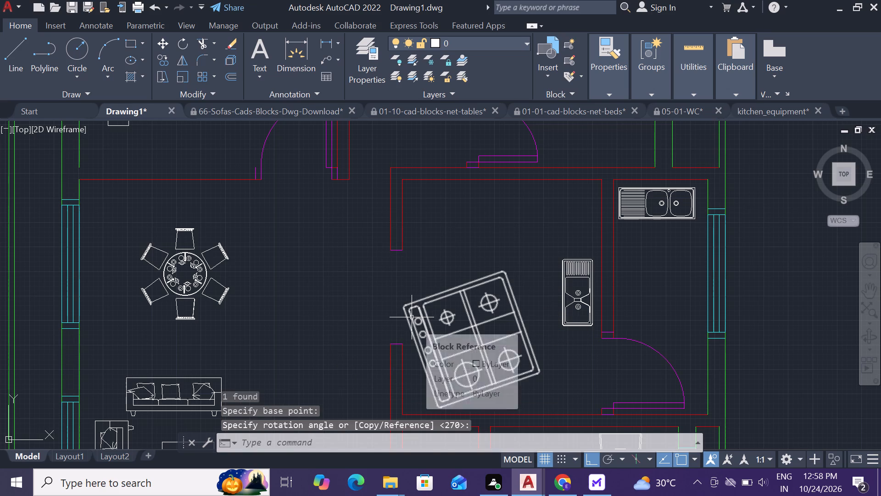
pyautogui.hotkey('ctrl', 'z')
# Rotate the stove block by 270° about a point near its lower right burner, with the knobs along its bottom edge.
pyautogui.click(424, 299)
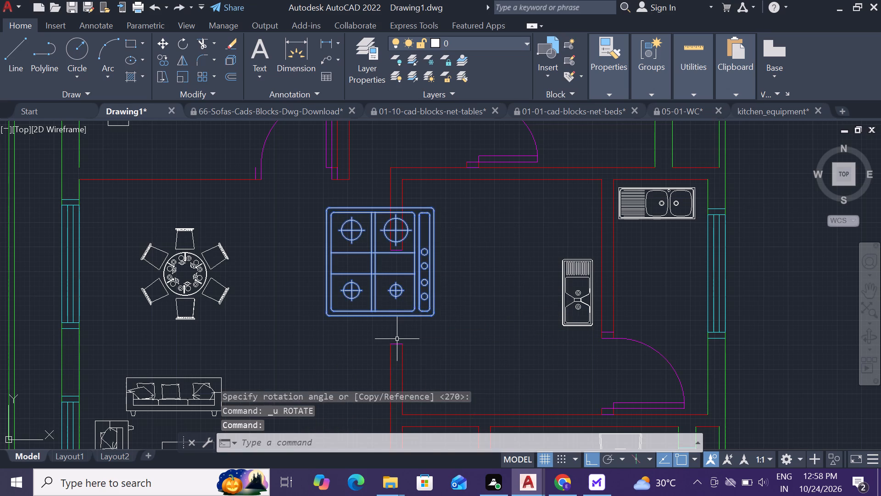
pyautogui.write('ro')
pyautogui.press('space')
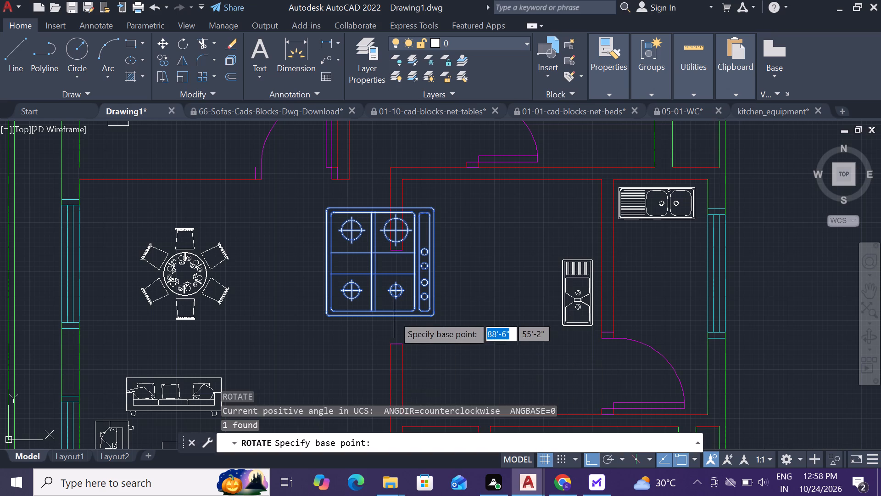
pyautogui.click(392, 294)
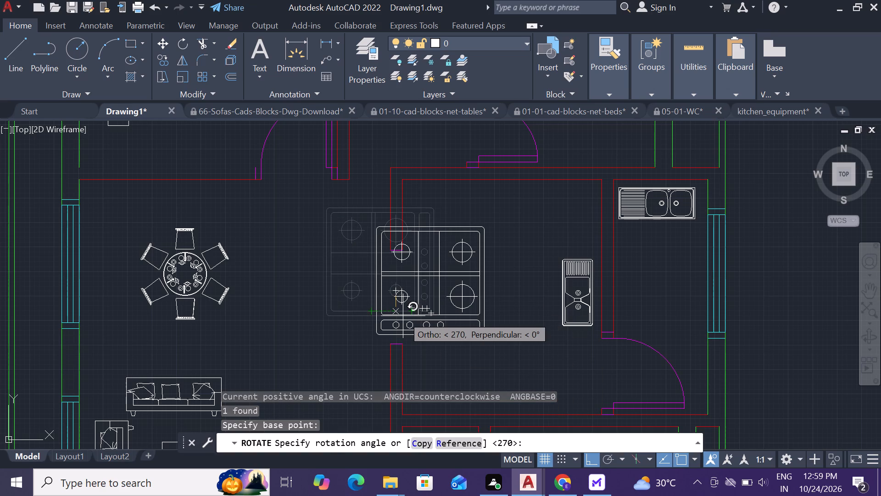
pyautogui.click(403, 316)
# Scale the stove block down freehand to about 40 percent of its size, using a base point near its bottom edge.
pyautogui.click(420, 315)
pyautogui.write('sc')
pyautogui.press('space')
pyautogui.click(417, 320)
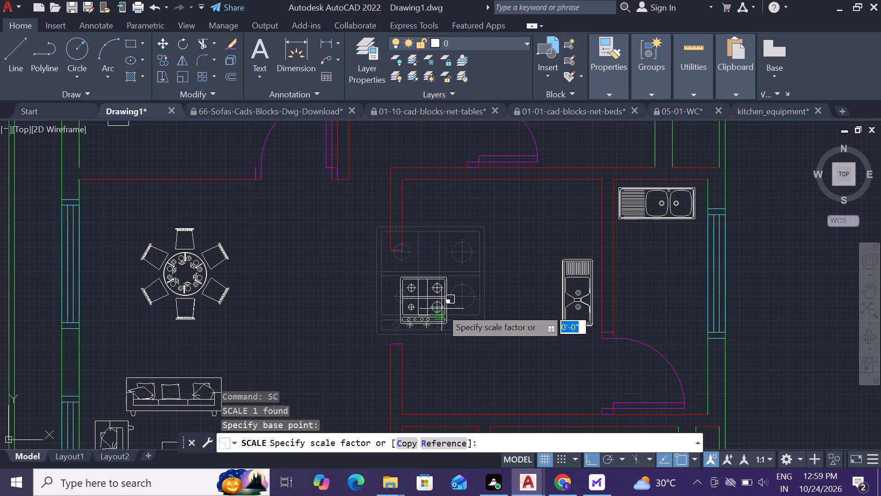
pyautogui.click(438, 309)
# Move the stove block about 2'-4" right into the kitchen and straight up, close to the kitchen's top wall.
pyautogui.click(435, 309)
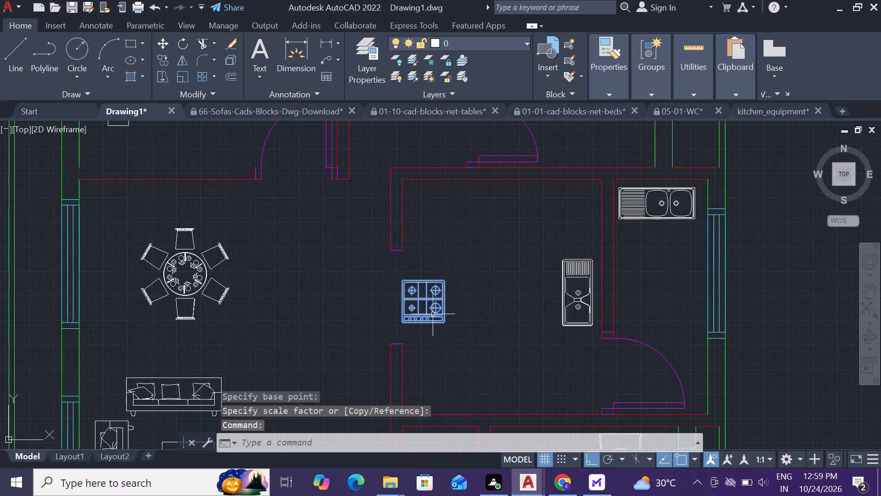
pyautogui.write('m')
pyautogui.press('space')
pyautogui.click(431, 319)
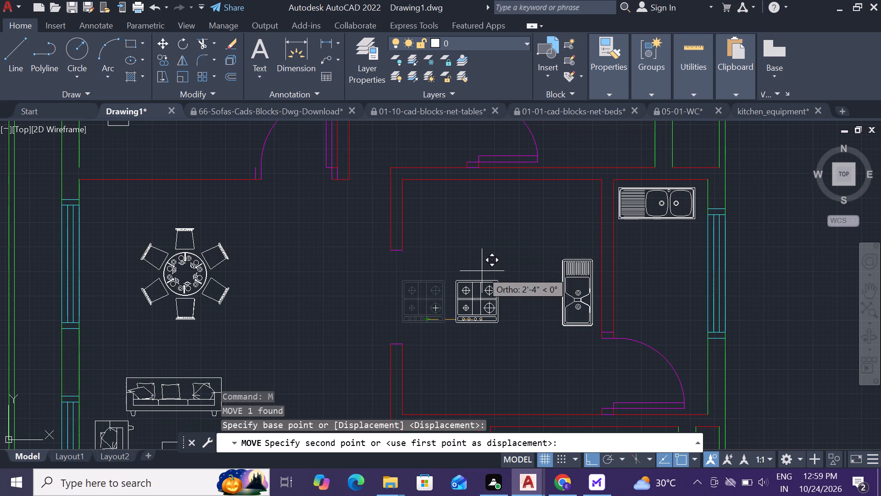
pyautogui.click(482, 271)
pyautogui.click(476, 292)
pyautogui.click(465, 306)
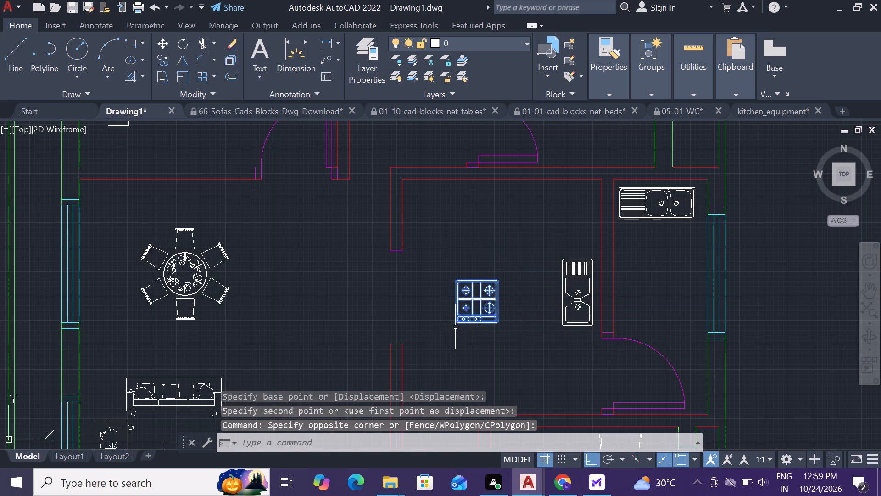
pyautogui.write('m')
pyautogui.press('space')
pyautogui.click(472, 309)
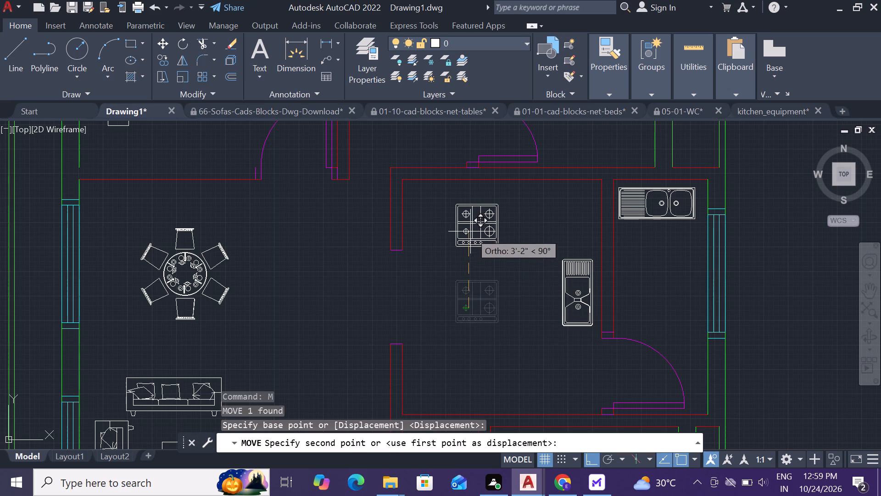
pyautogui.click(470, 213)
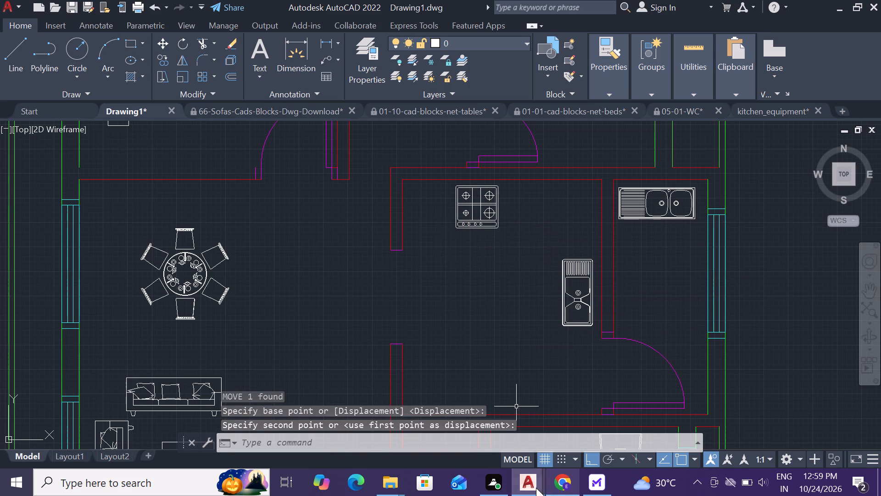
# Copy the double-oven range block from kitchen_equipment.dwg and paste it into the kitchen of the Drawing1 floor plan.
pyautogui.click(785, 455)
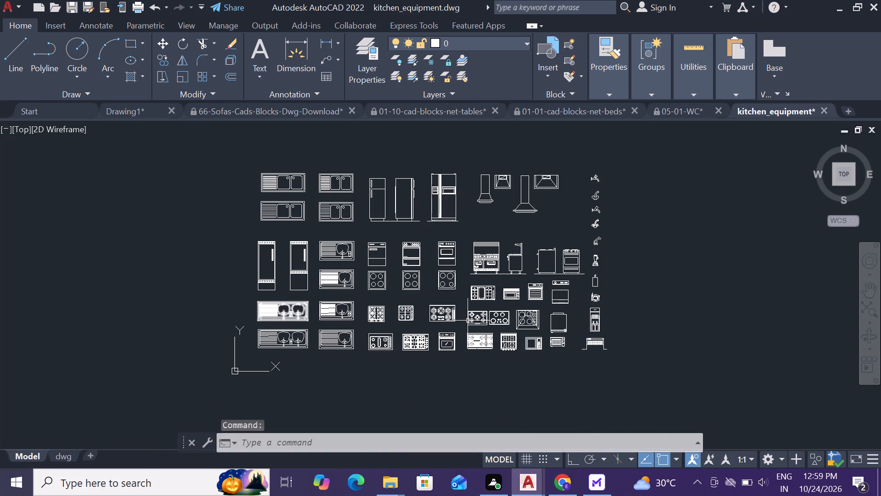
pyautogui.click(481, 267)
pyautogui.hotkey('ctrl', 'c')
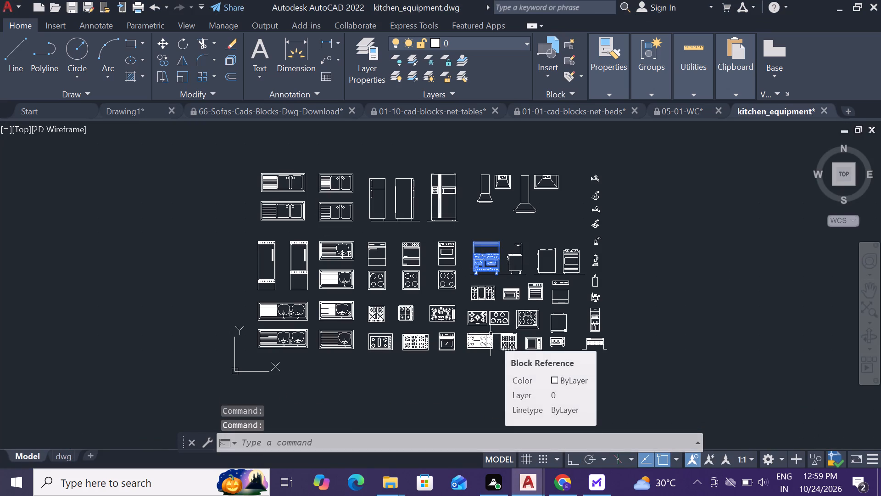
pyautogui.click(527, 472)
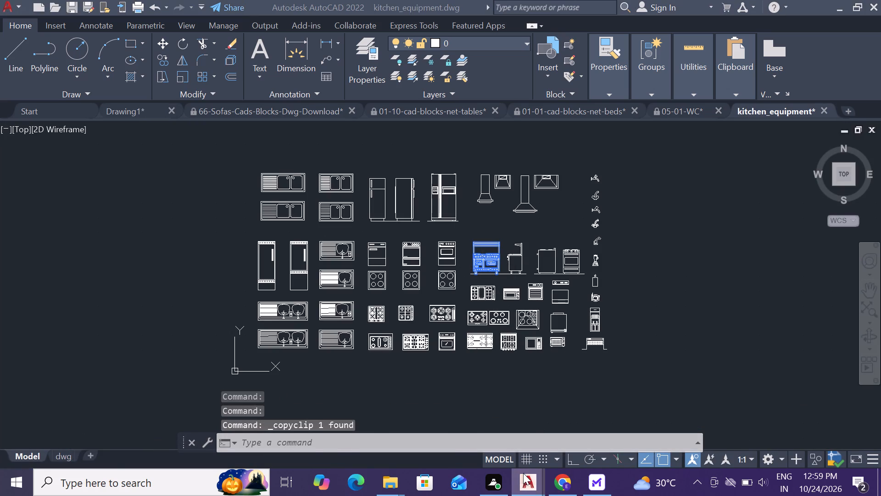
pyautogui.click(92, 440)
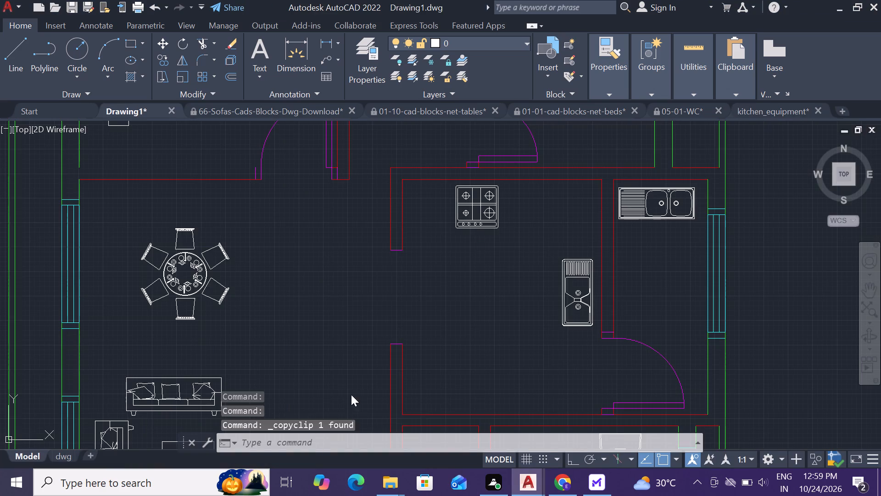
pyautogui.scroll(-1, 413, 272)
pyautogui.click(425, 341)
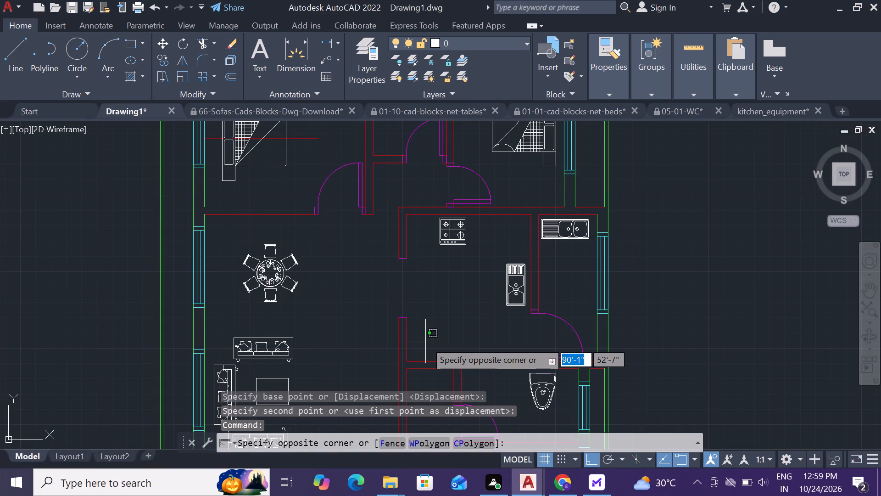
pyautogui.hotkey('ctrl', 'v')
pyautogui.click(425, 341)
# Scale the range block down freehand to about a quarter of its size, using a base point at its lower left leg.
pyautogui.click(437, 302)
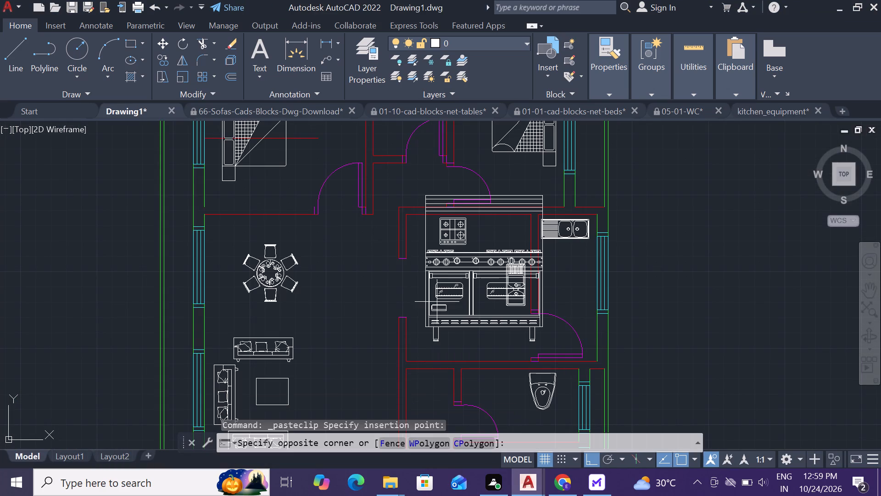
pyautogui.click(436, 312)
pyautogui.write('sc')
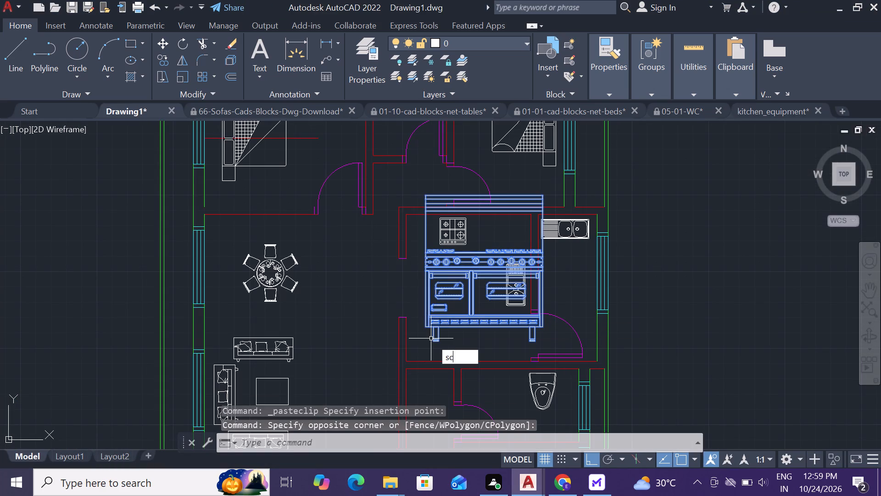
pyautogui.press('space')
pyautogui.click(434, 337)
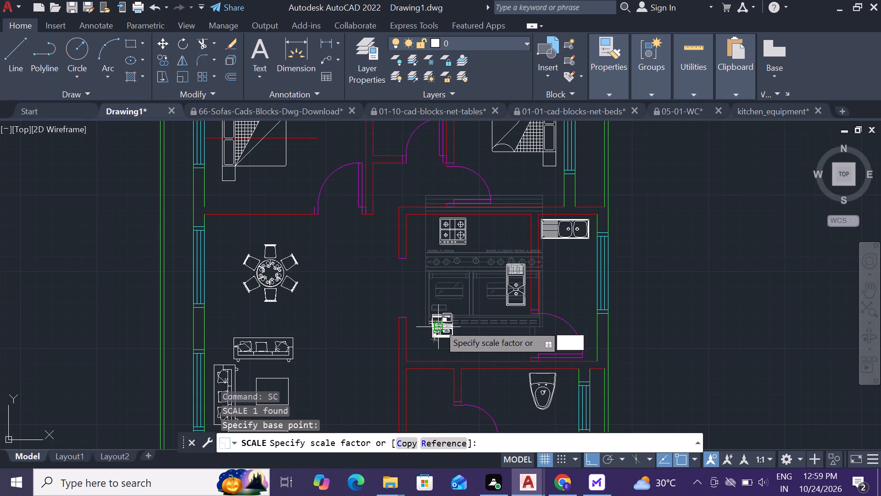
pyautogui.click(440, 324)
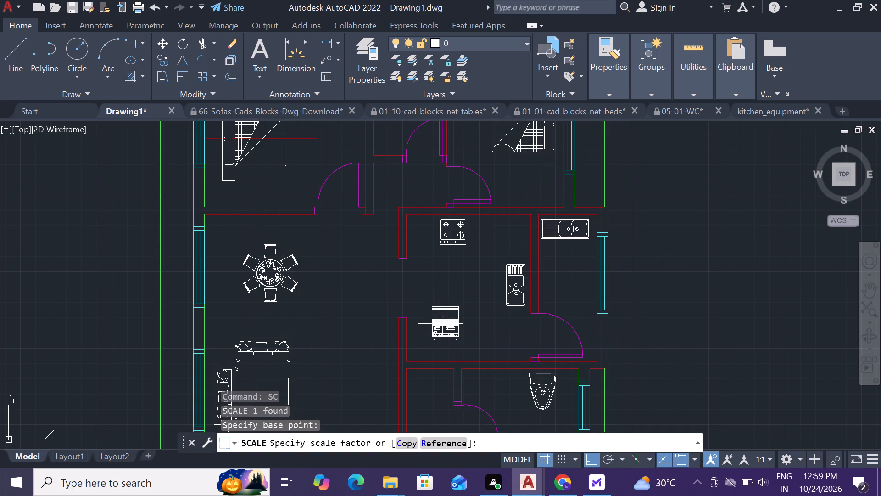
# Rotate the range block by 90° about a point near its lower left part, with its legs pointing right.
pyautogui.click(440, 324)
pyautogui.write('ro')
pyautogui.press('space')
pyautogui.click(430, 331)
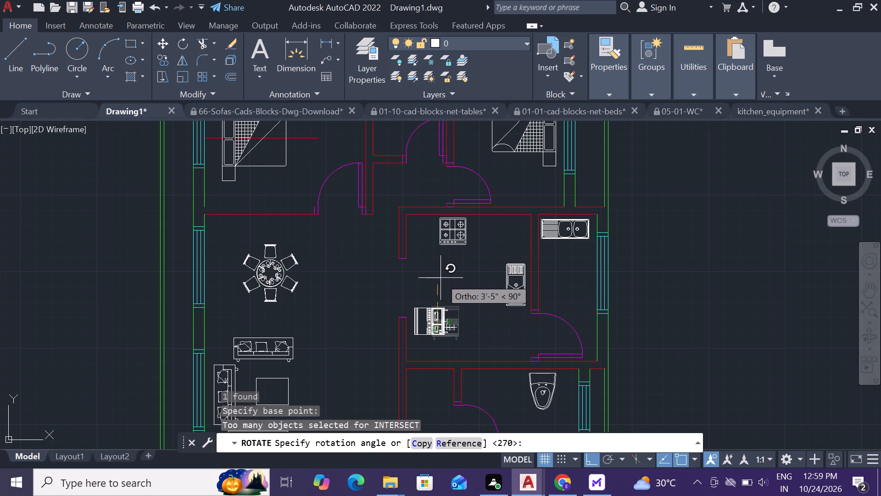
pyautogui.click(440, 278)
# Move the range block straight down, close to the kitchen's bottom wall.
pyautogui.click(435, 316)
pyautogui.write('m')
pyautogui.press('space')
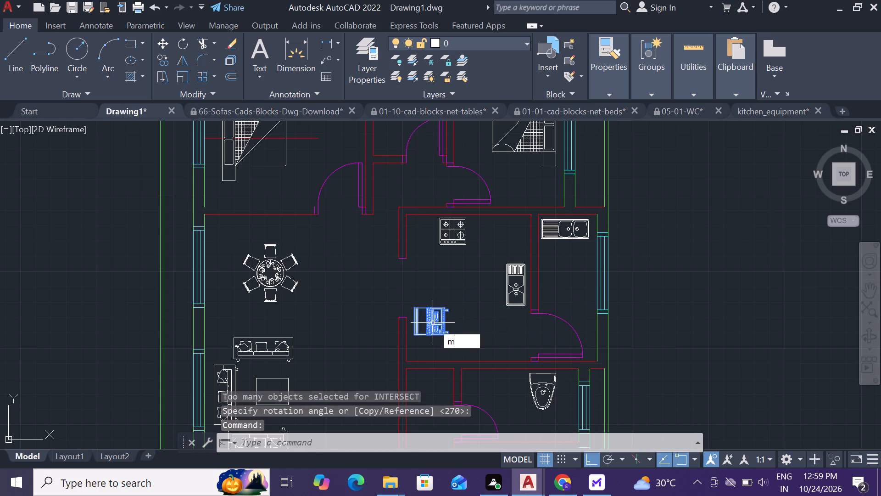
pyautogui.click(433, 323)
pyautogui.click(430, 343)
# Insert the Vehicles - Imperial block from the tool palettes twice, over the kitchen and at the bottom edge of the lower left porch.
pyautogui.scroll(-1, 490, 282)
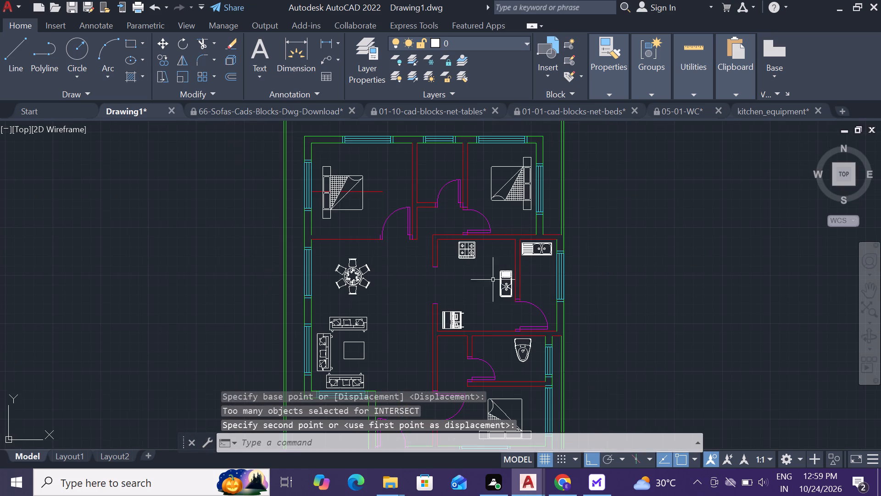
pyautogui.scroll(-1, 543, 262)
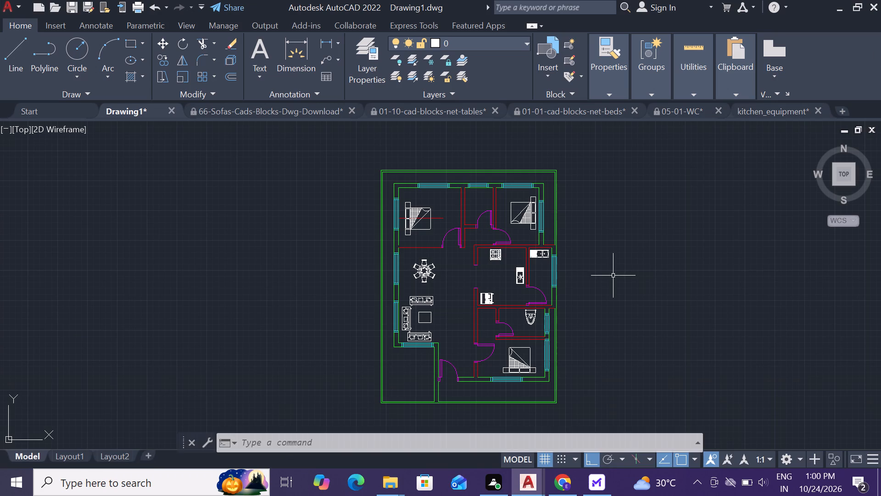
pyautogui.hotkey('ctrl', '3')
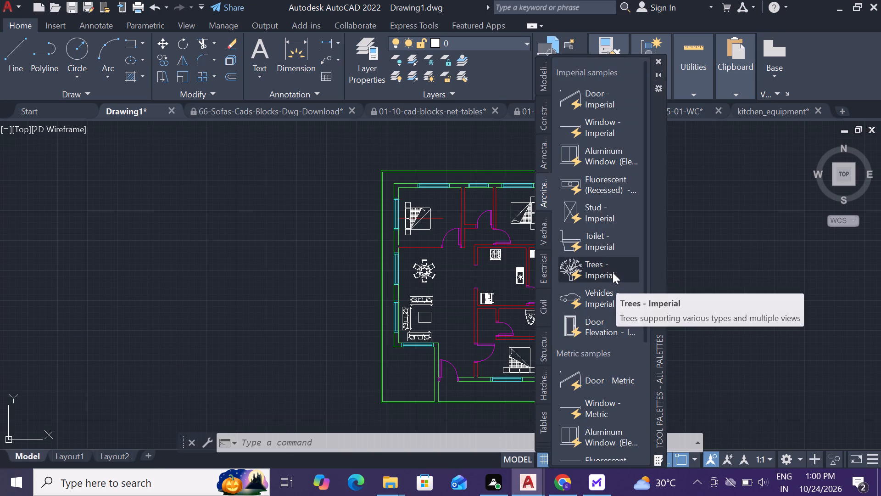
pyautogui.moveTo(588, 299); pyautogui.dragTo(421, 379)
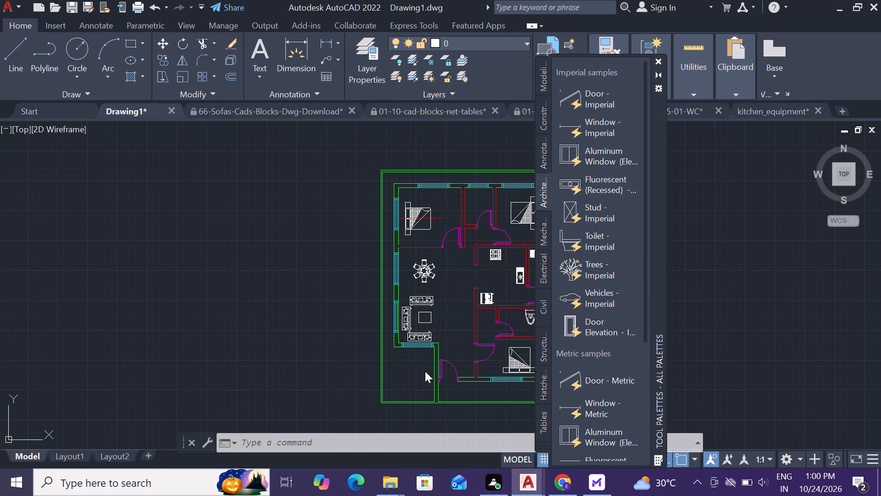
pyautogui.moveTo(576, 293); pyautogui.dragTo(443, 372)
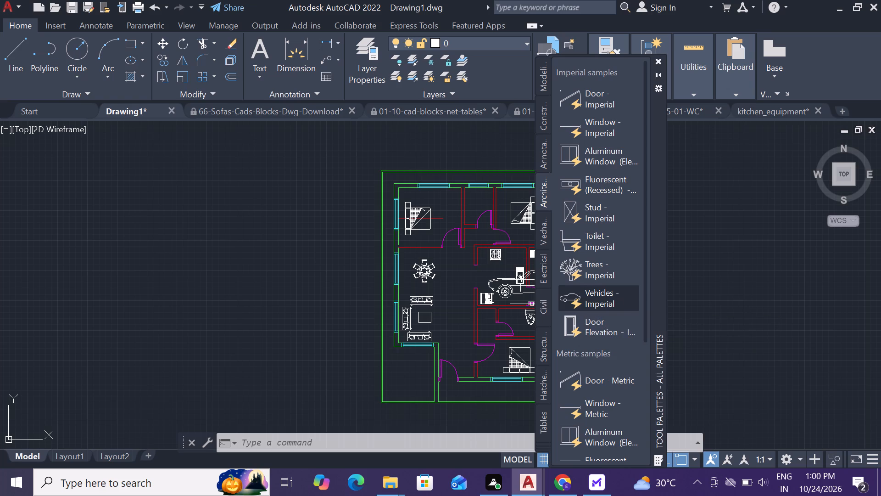
pyautogui.moveTo(443, 372); pyautogui.dragTo(393, 396)
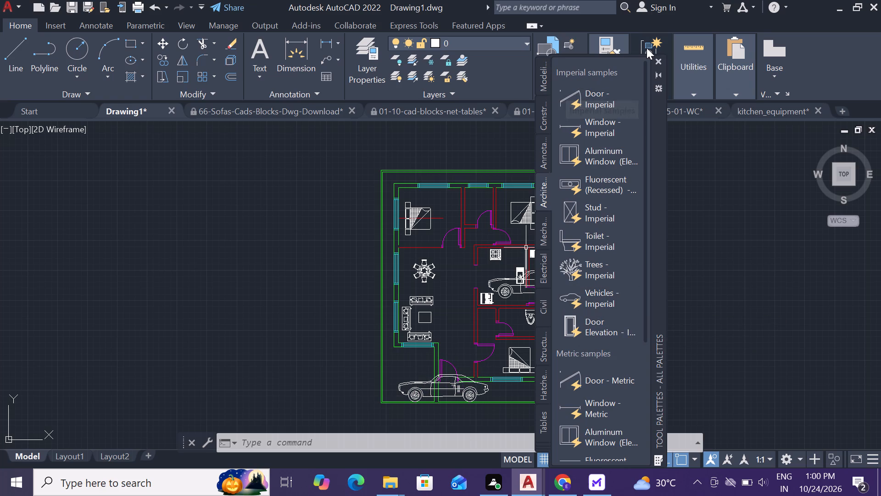
pyautogui.click(660, 59)
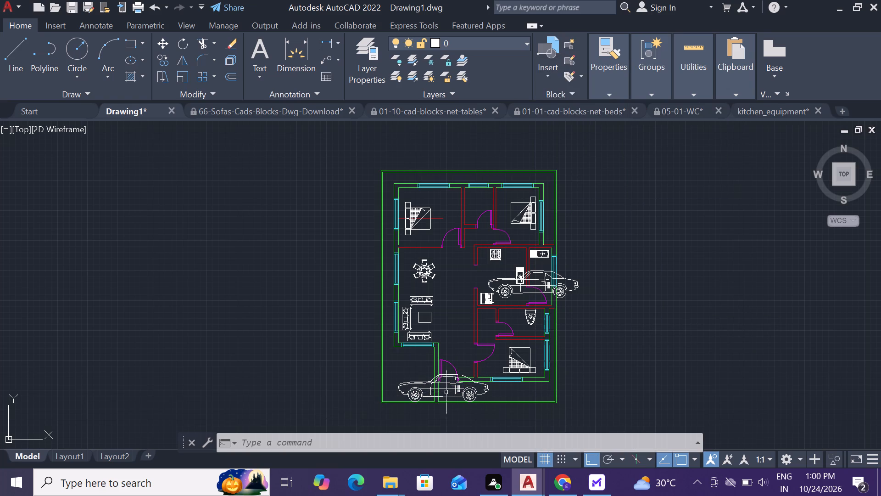
# Switch the car block at the lower left porch to the Sports Car (Top) view.
pyautogui.click(452, 389)
pyautogui.scroll(2, 452, 389)
pyautogui.scroll(-1, 345, 325)
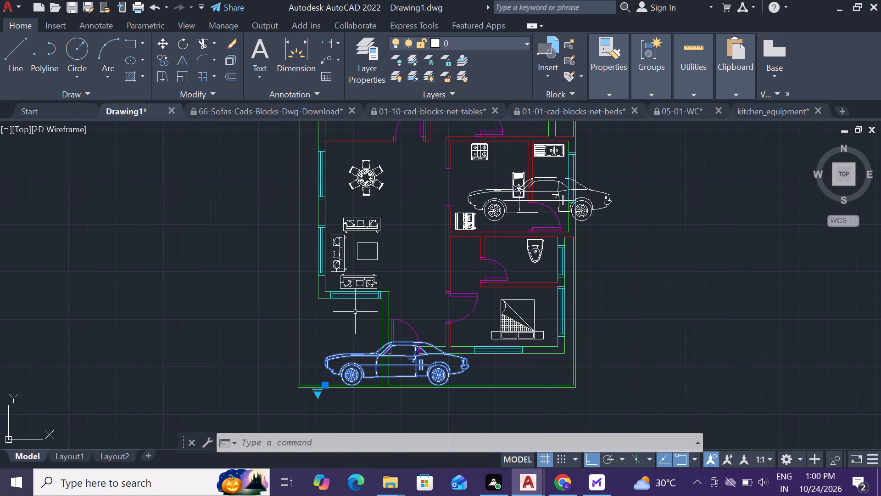
pyautogui.click(315, 391)
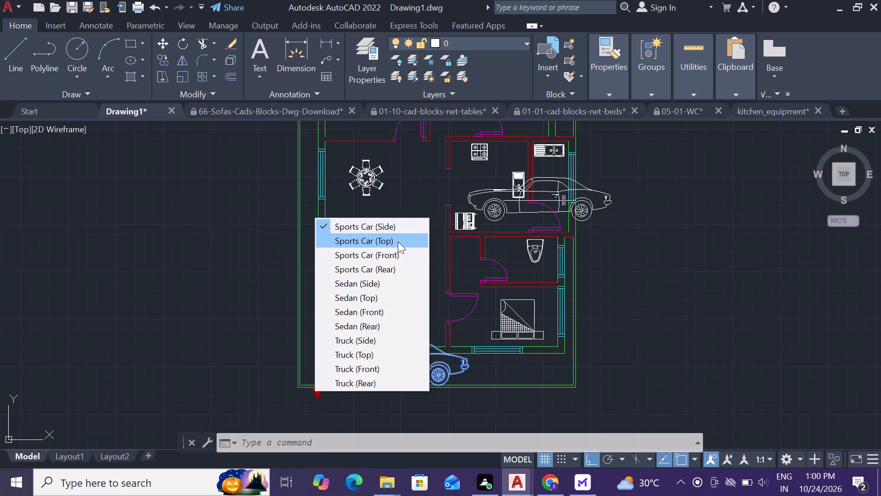
pyautogui.click(398, 242)
pyautogui.click(447, 367)
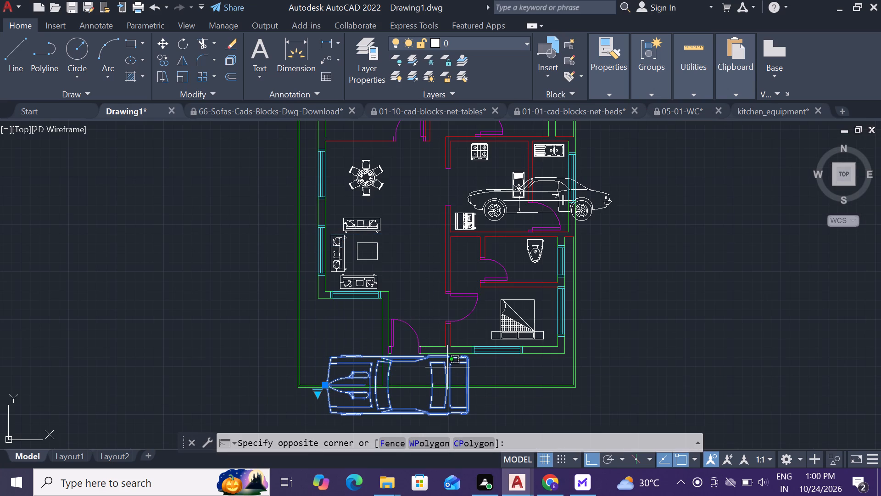
pyautogui.press('Escape')
pyautogui.press('Escape')
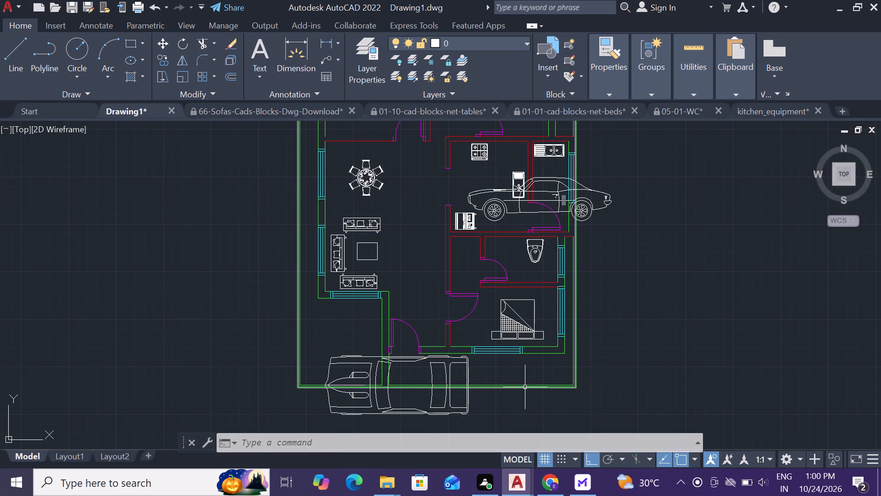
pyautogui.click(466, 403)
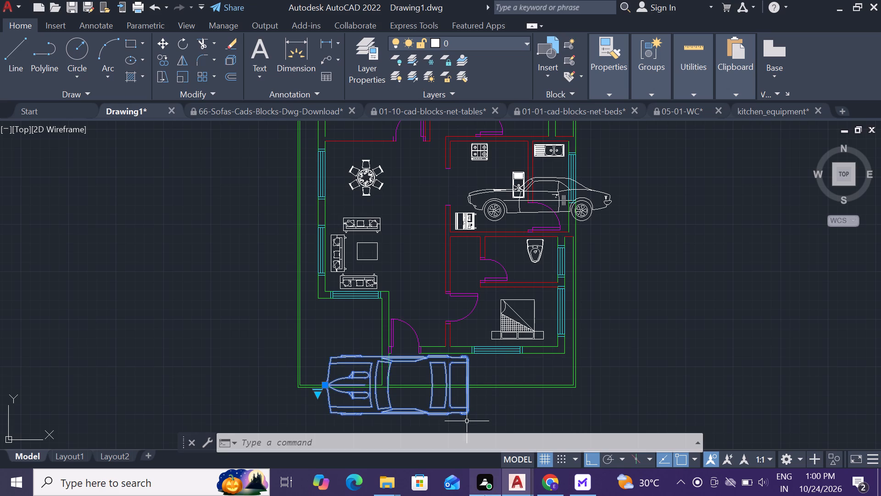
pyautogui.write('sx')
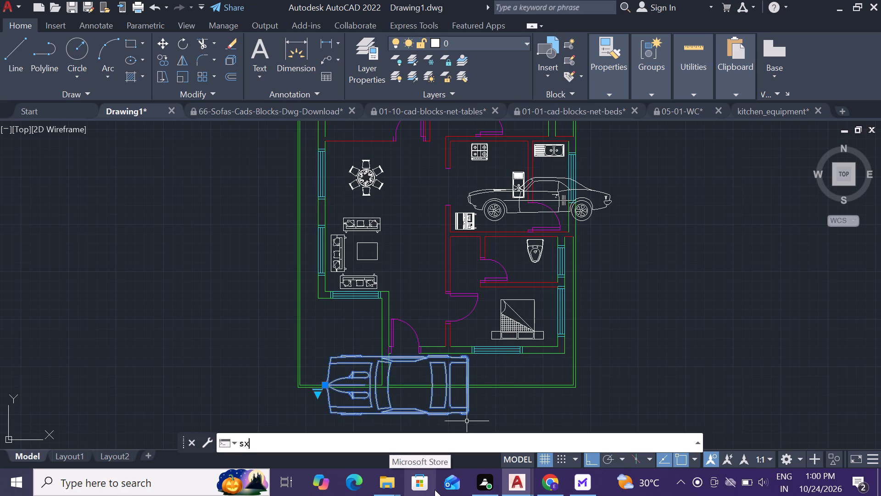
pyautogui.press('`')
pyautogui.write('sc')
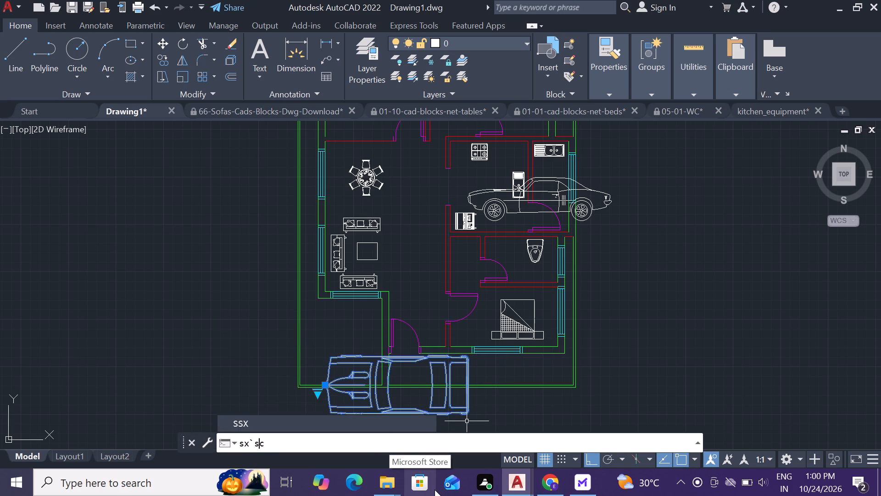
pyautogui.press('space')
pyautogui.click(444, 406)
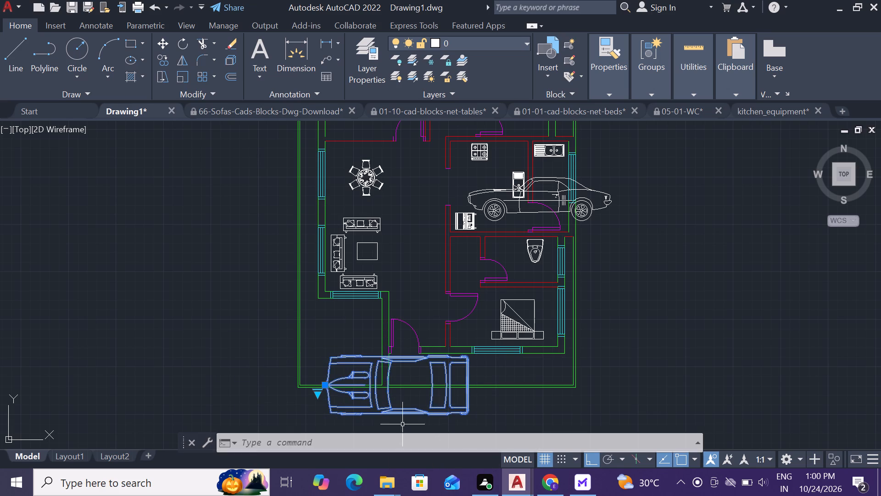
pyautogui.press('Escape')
# Scale the top-view sports car down freehand to about 45 percent of its size, using a base point near its lower left corner.
pyautogui.click(460, 406)
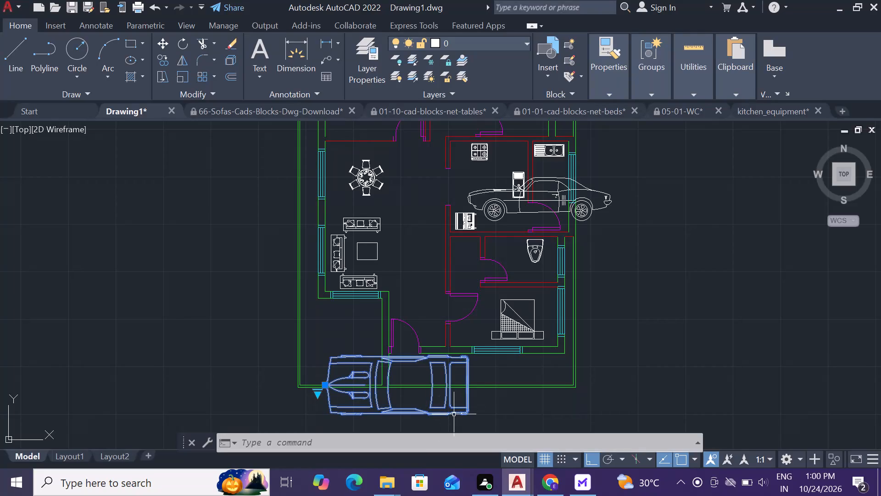
pyautogui.write('sc')
pyautogui.press('space')
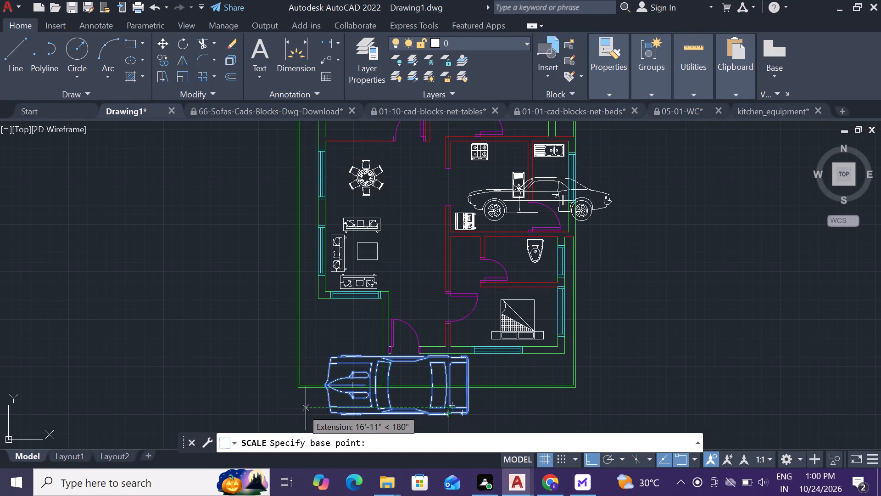
pyautogui.click(331, 407)
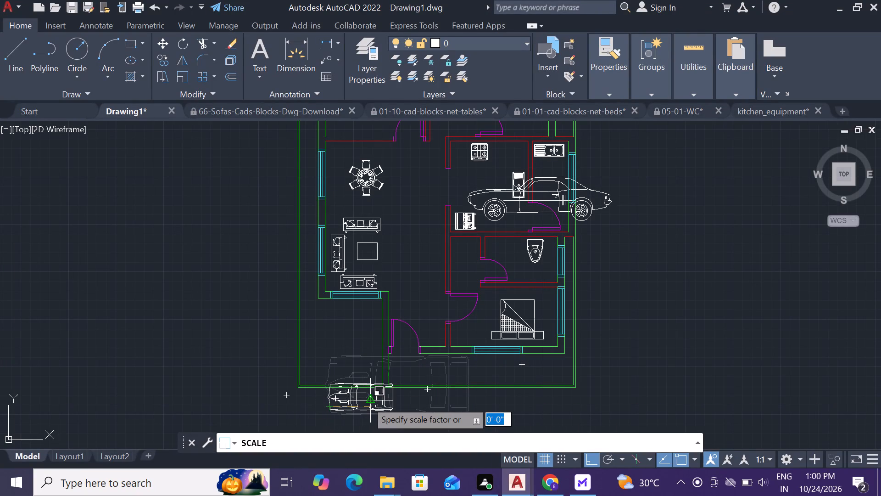
pyautogui.click(367, 401)
# Rotate the top-view sports car by 90° about a point near its centre, with its front facing down.
pyautogui.click(359, 406)
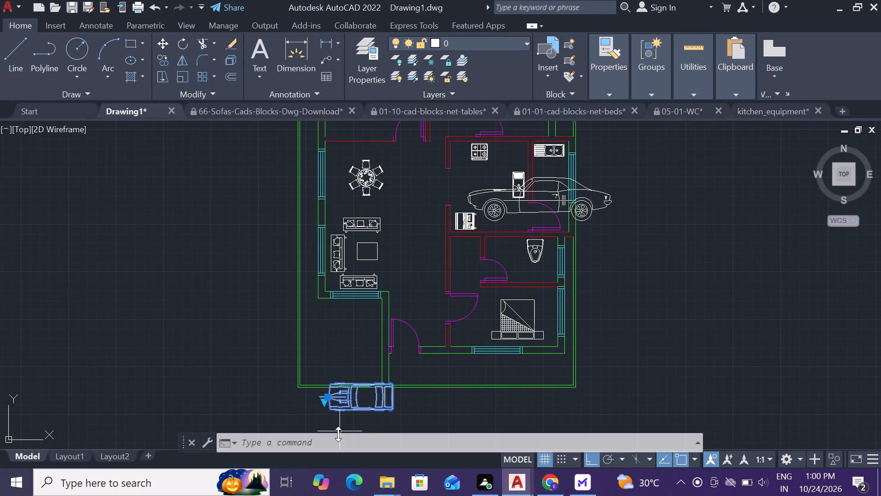
pyautogui.write('ro')
pyautogui.press('space')
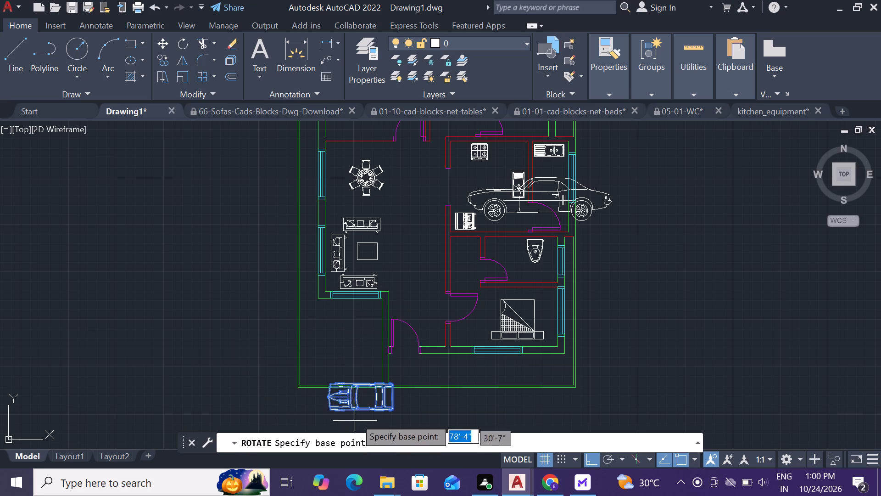
pyautogui.click(355, 400)
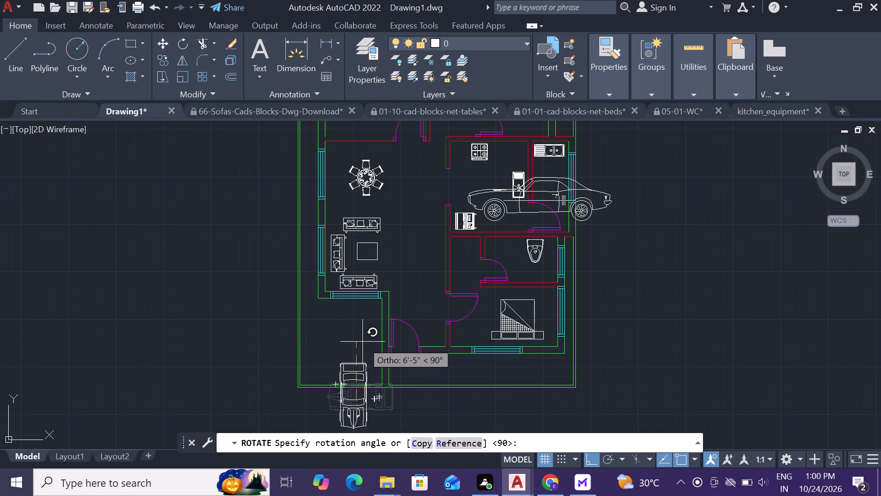
pyautogui.click(362, 342)
# Move the top-view sports car straight up into the lower left porch, just below the living room window.
pyautogui.click(360, 371)
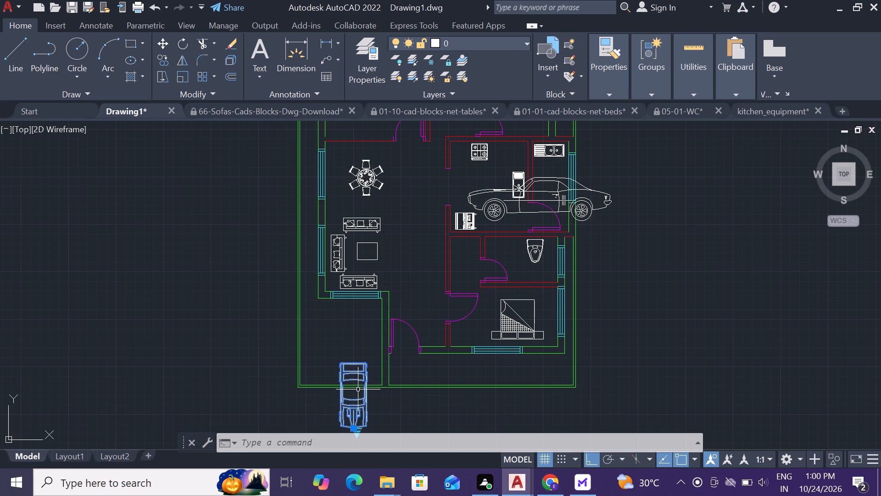
pyautogui.write('m')
pyautogui.press('space')
pyautogui.click(360, 376)
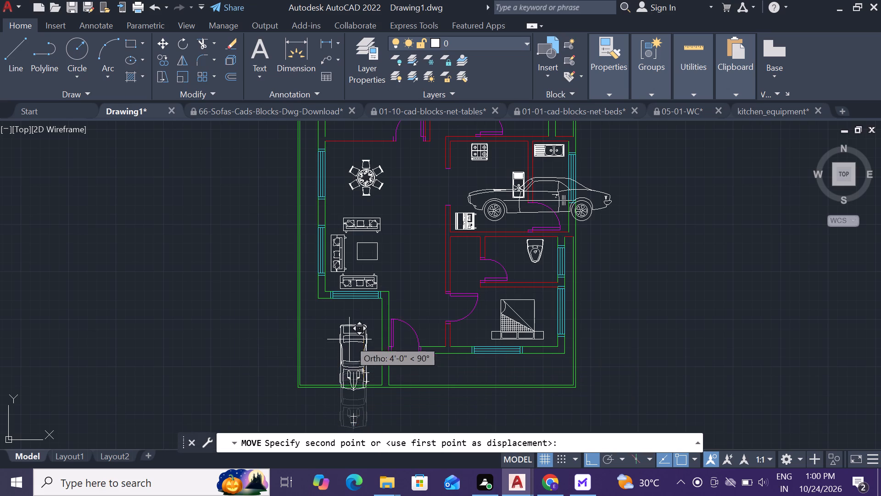
pyautogui.click(356, 322)
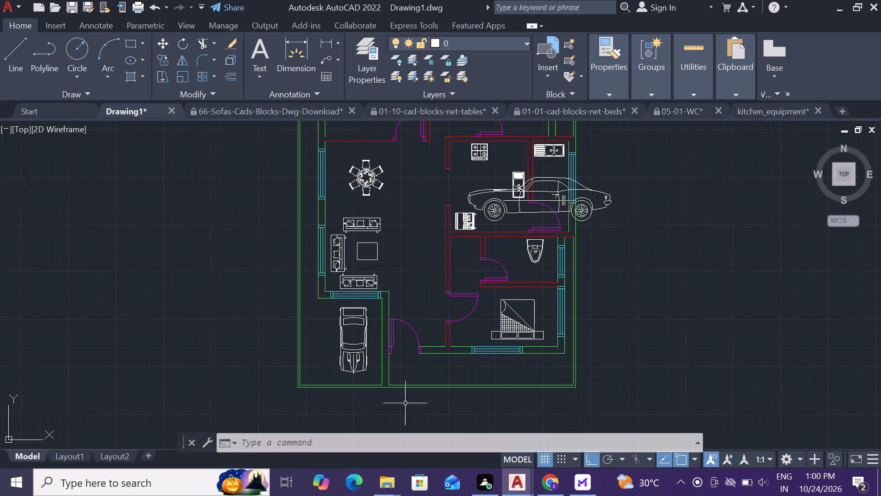
# Delete the leftover side-view car block that overlaps the kitchen.
pyautogui.scroll(-2, 362, 406)
pyautogui.scroll(2, 454, 302)
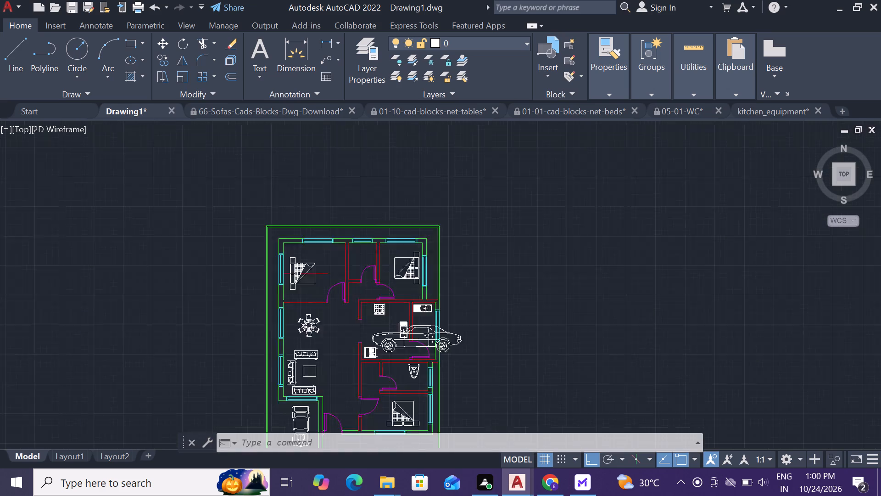
pyautogui.click(446, 360)
pyautogui.click(457, 360)
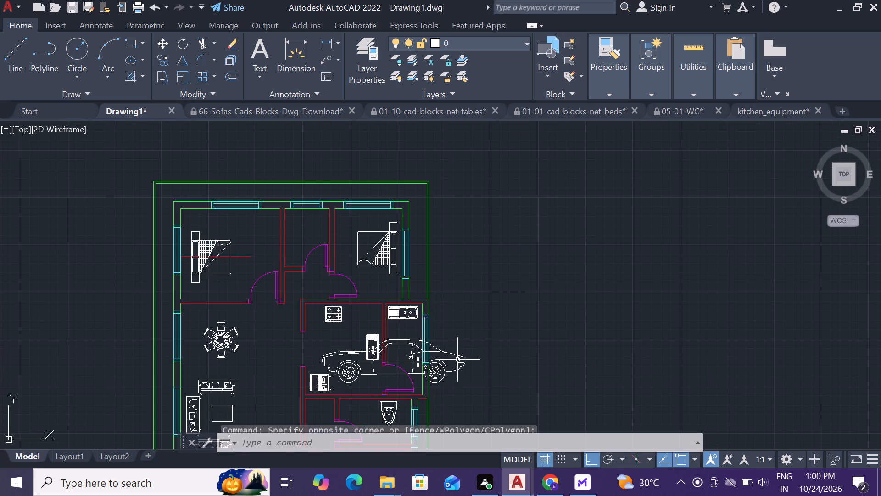
pyautogui.click(457, 361)
pyautogui.press('Delete')
pyautogui.scroll(-2, 482, 319)
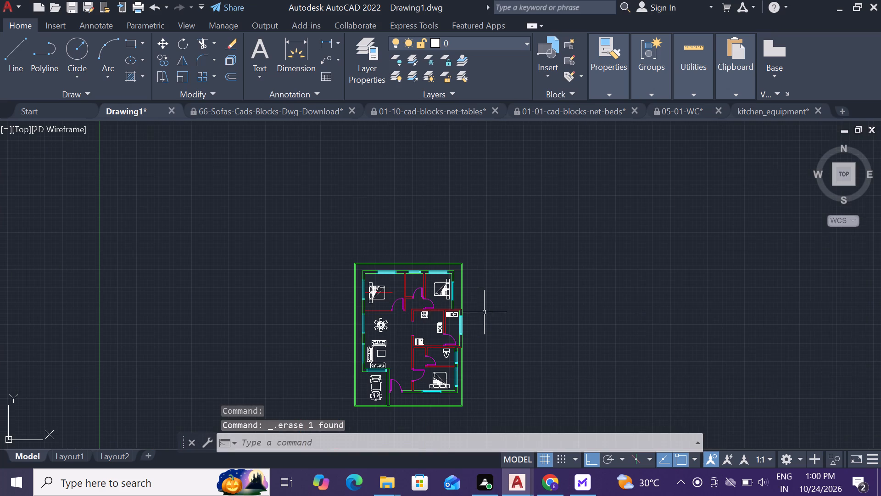
# Make the yellow Layer1 the current layer.
pyautogui.press('d')
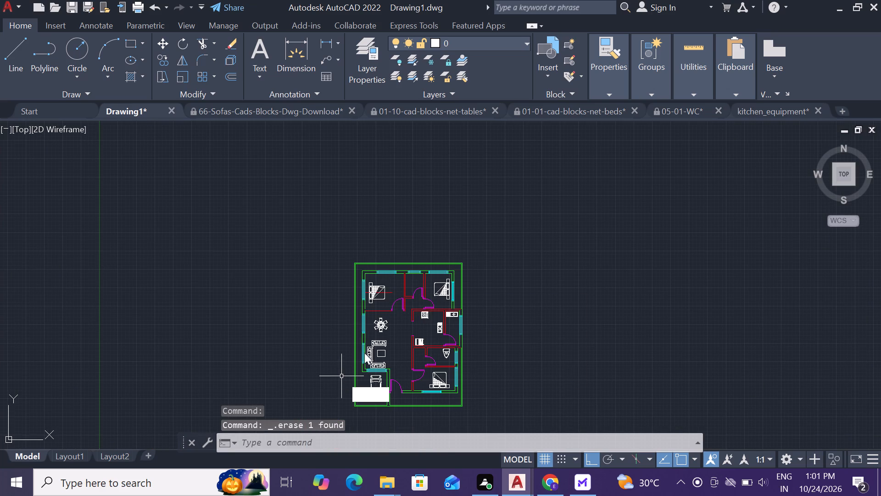
pyautogui.press('Escape')
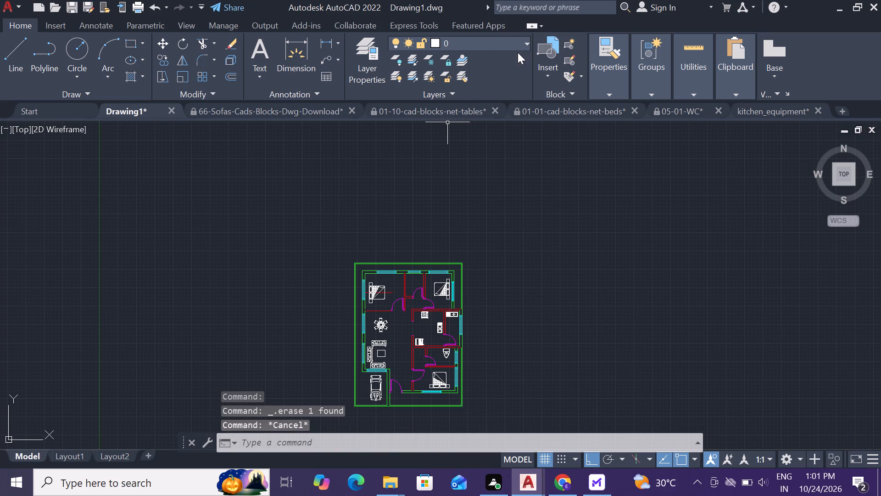
pyautogui.click(522, 43)
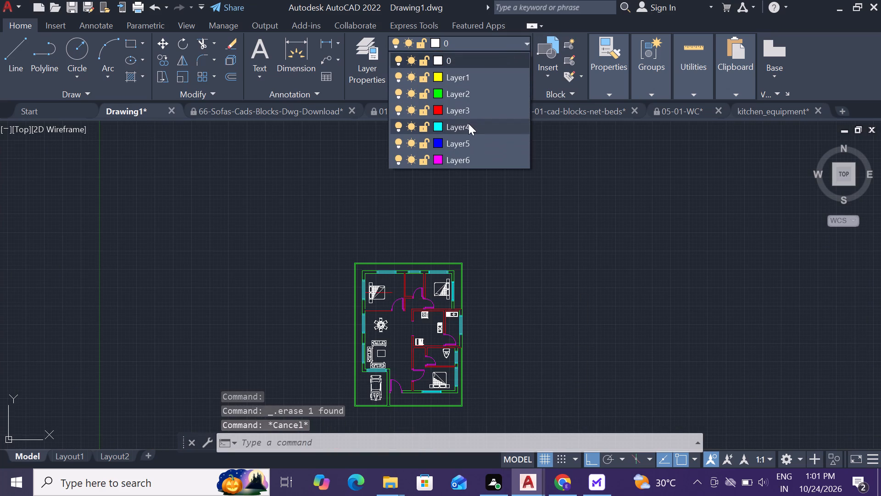
pyautogui.click(466, 73)
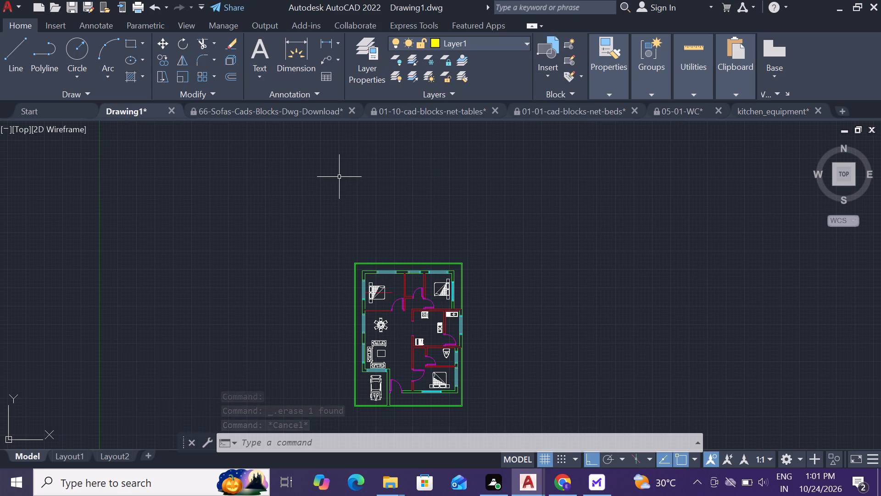
# Set up centre-justified single-line text with a height of 1' and a rotation of 0.
pyautogui.write('dt')
pyautogui.press('space')
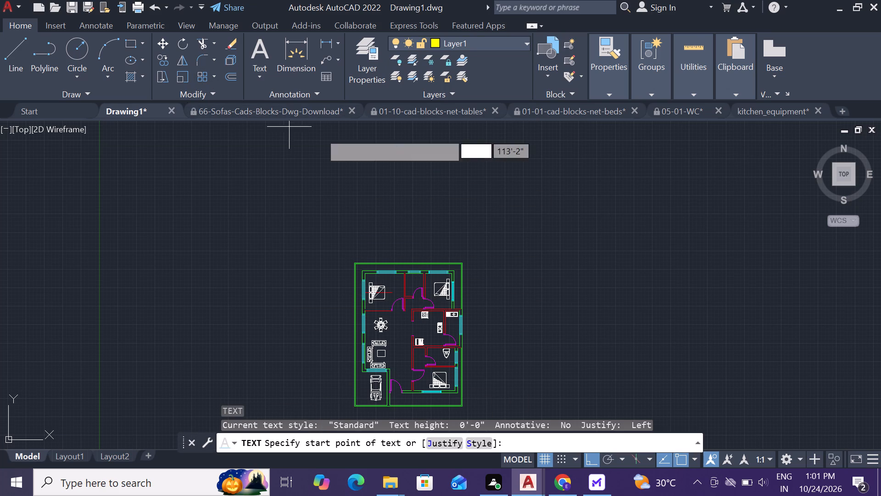
pyautogui.scroll(2, 379, 338)
pyautogui.press('space')
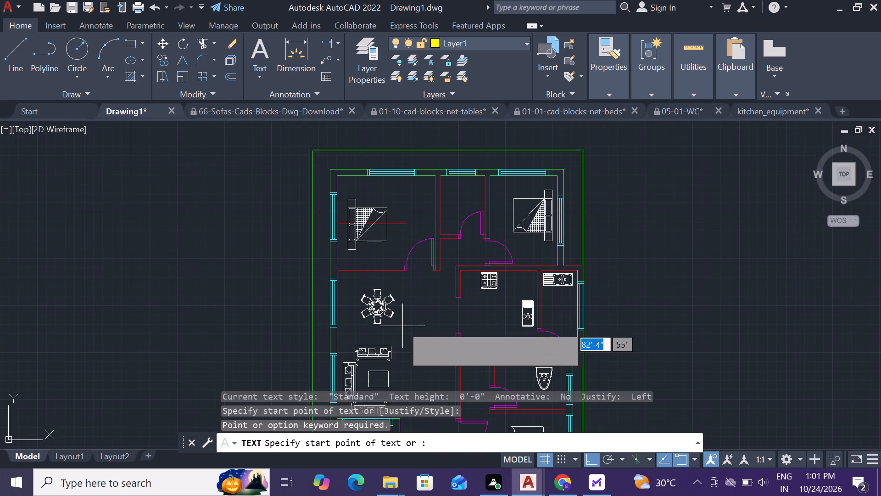
pyautogui.write('c')
pyautogui.press('space')
pyautogui.scroll(-1, 452, 304)
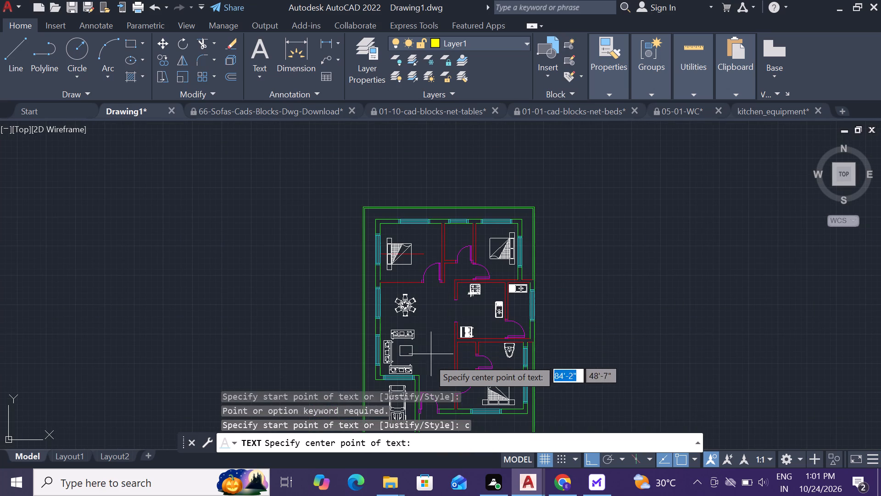
pyautogui.click(425, 315)
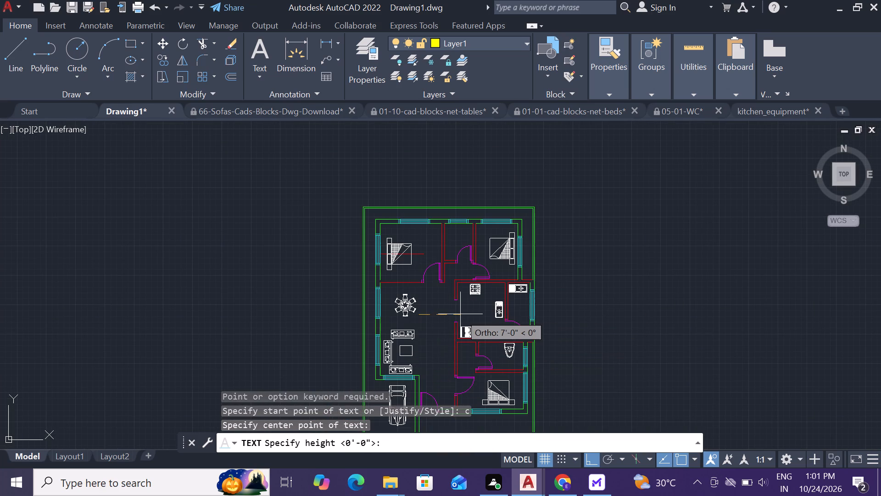
pyautogui.write("1'")
pyautogui.press('Return')
pyautogui.press('0')
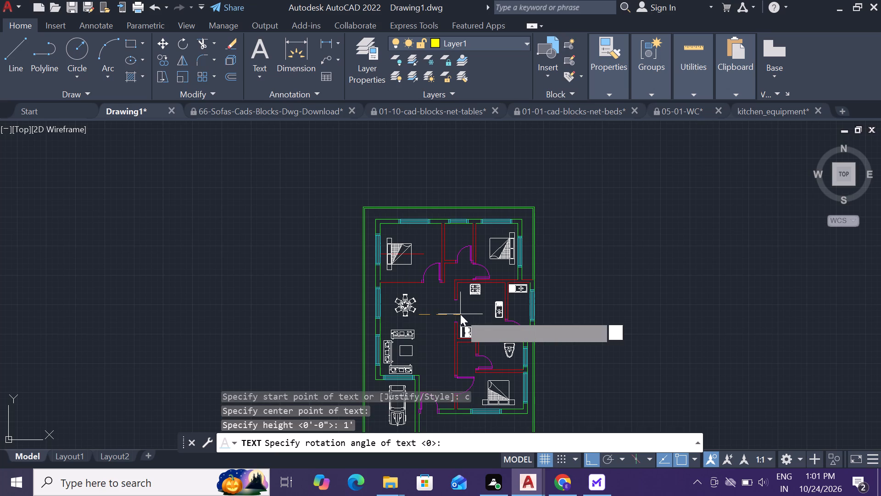
pyautogui.press('Return')
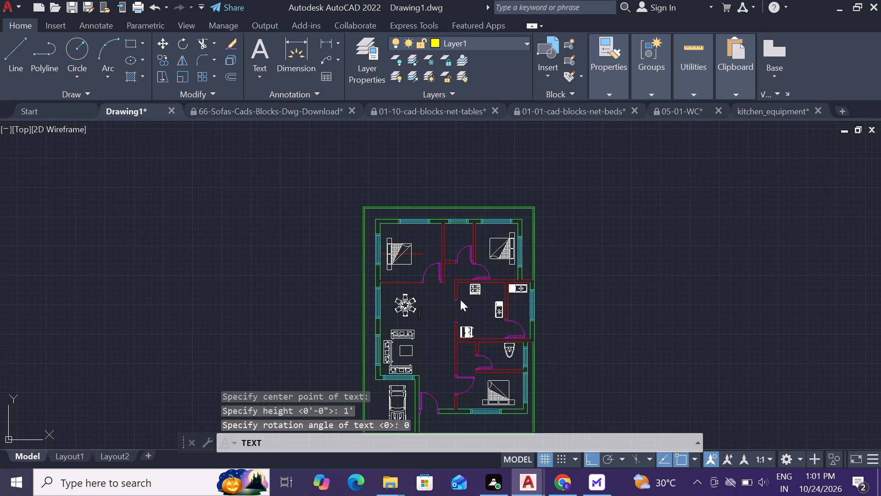
# Label the upper left bedroom with the two-line text BEDROOM and 11'X10', centred just above the bed.
pyautogui.scroll(1, 393, 286)
pyautogui.scroll(2, 409, 209)
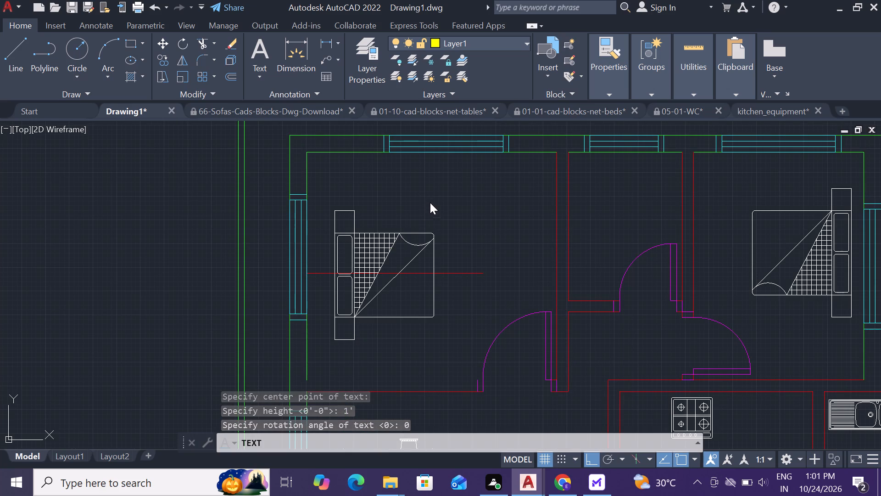
pyautogui.click(405, 193)
pyautogui.click(412, 207)
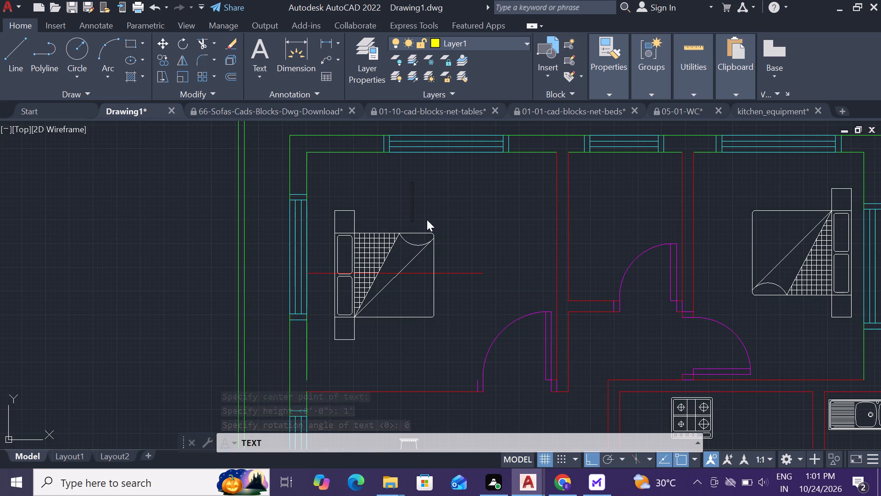
pyautogui.click(429, 221)
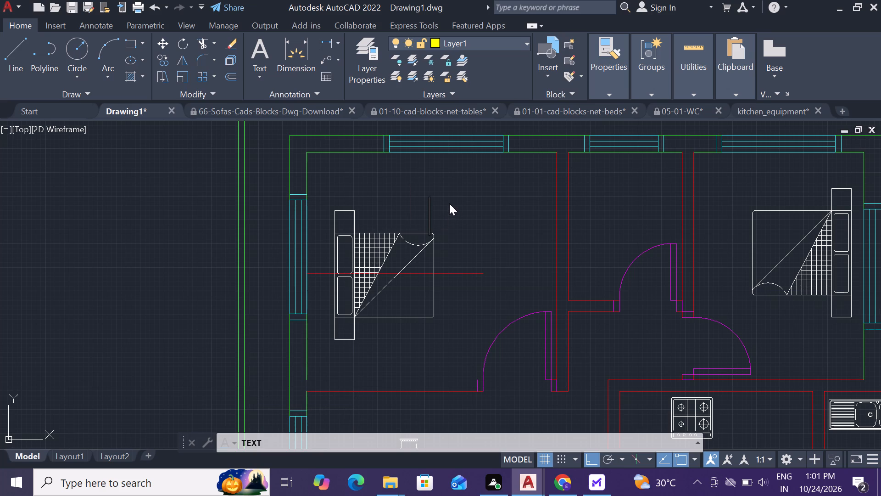
pyautogui.click(446, 203)
pyautogui.press('b')
pyautogui.press('BackSpace')
pyautogui.write('BE')
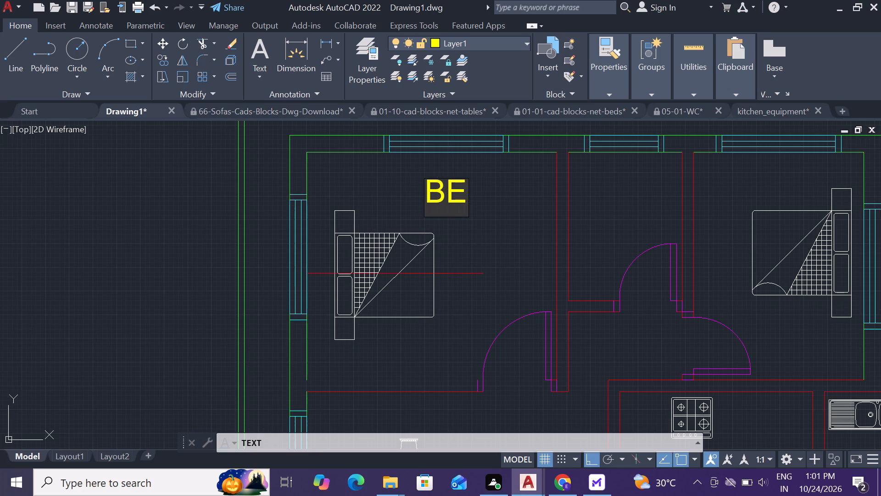
pyautogui.write('DR')
pyautogui.write('OO')
pyautogui.press('m')
pyautogui.press('Return')
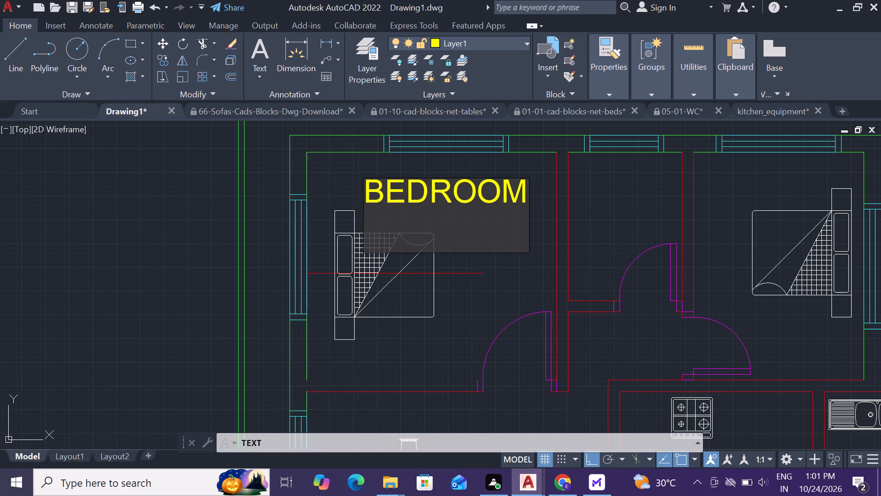
pyautogui.write('11')
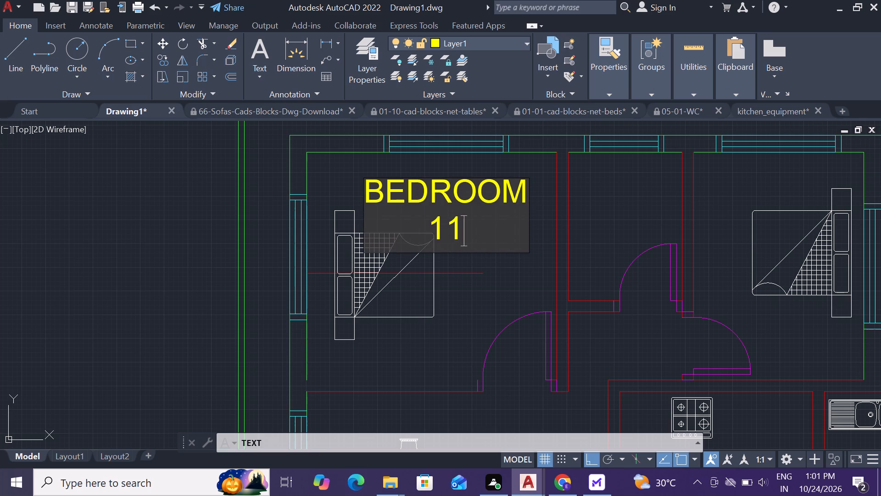
pyautogui.write("'X")
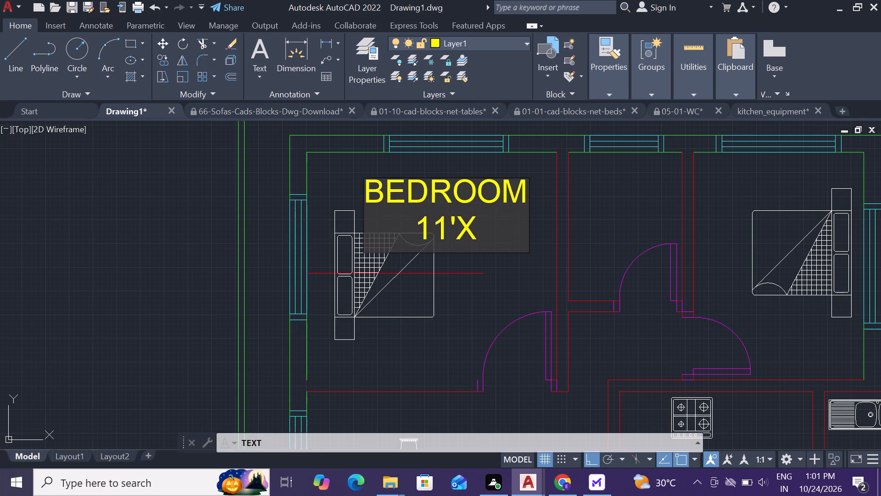
pyautogui.press('1')
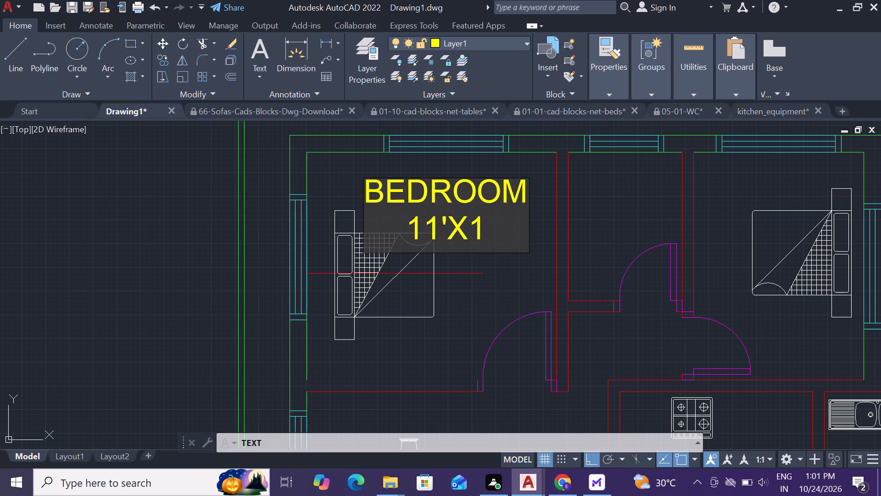
pyautogui.press('0')
pyautogui.press("'")
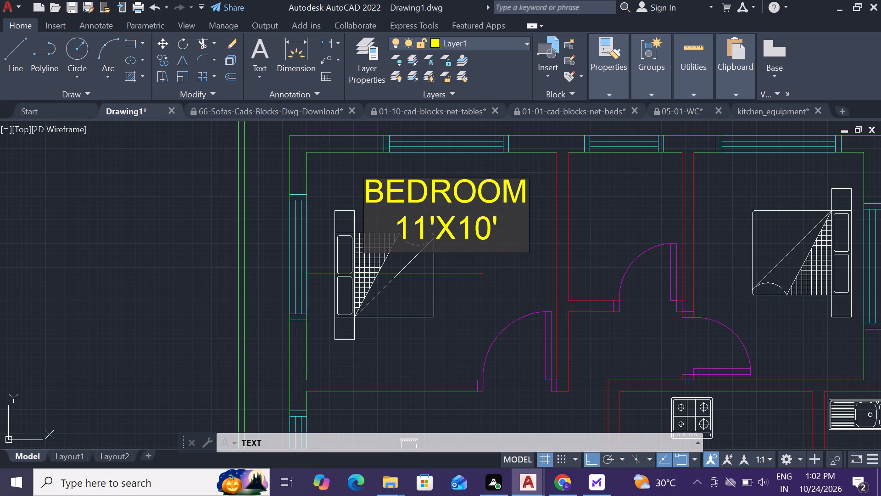
# Label the small room between the two upper bedrooms with the two-line text TOILET and 5'X6'6".
pyautogui.click(617, 178)
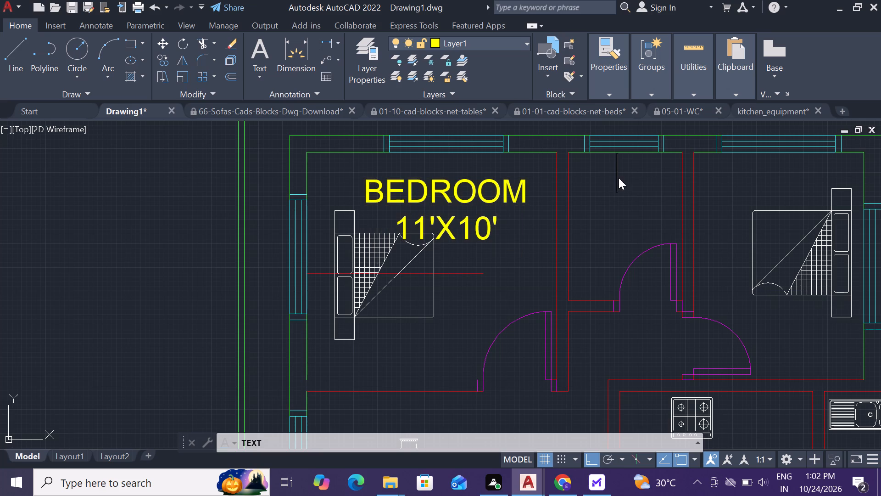
pyautogui.click(608, 189)
pyautogui.press('t')
pyautogui.write('OI')
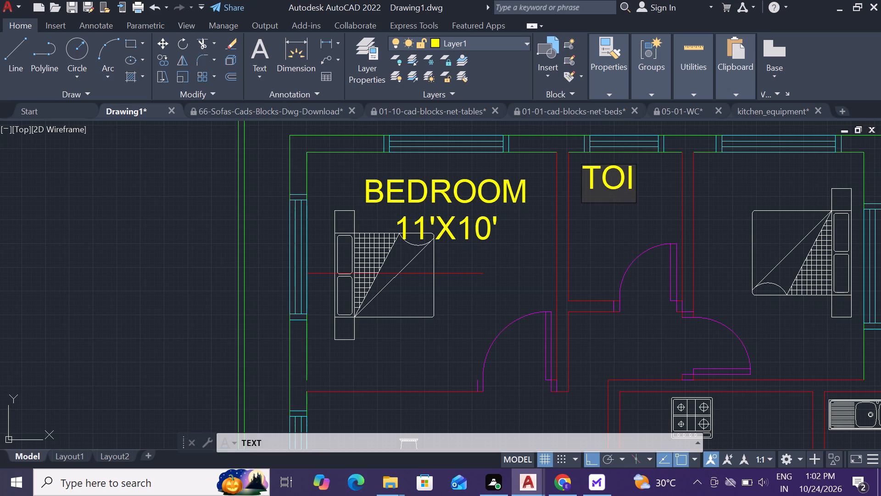
pyautogui.press('l')
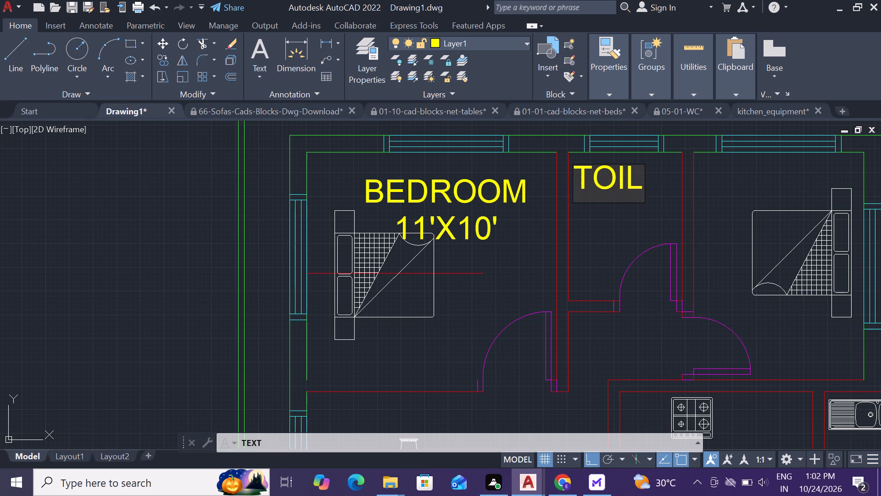
pyautogui.press('e')
pyautogui.press('t')
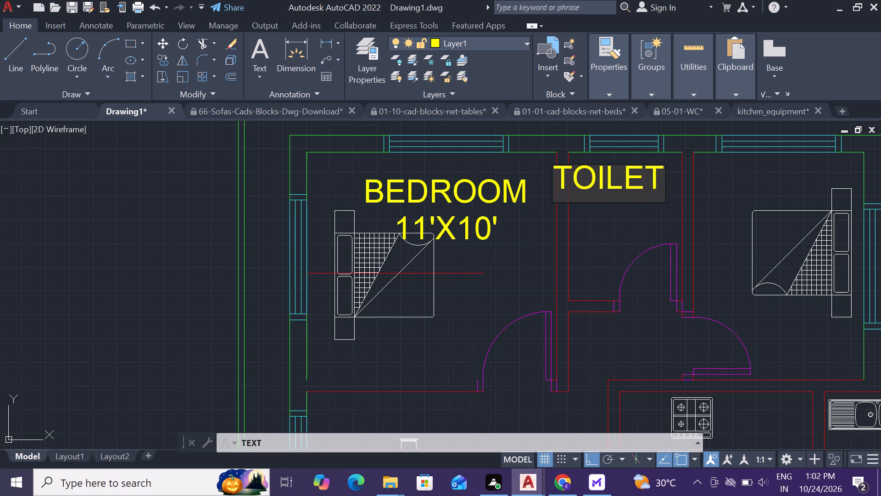
pyautogui.press('Return')
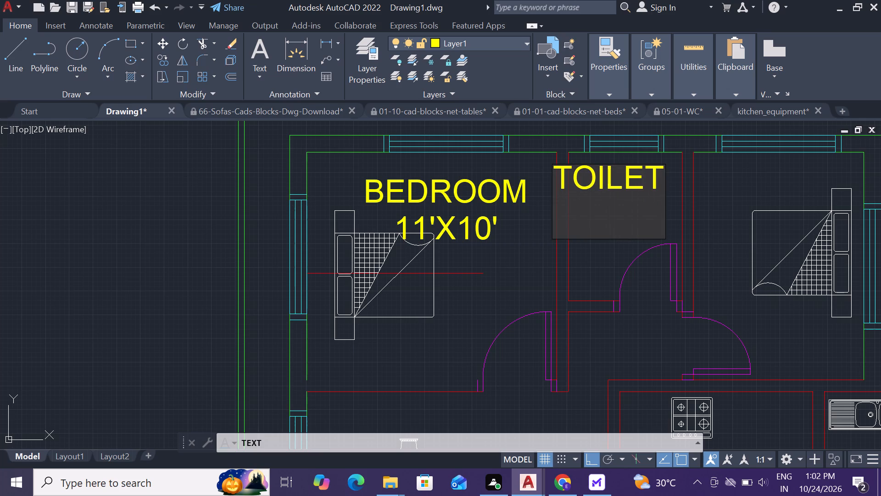
pyautogui.write("5'")
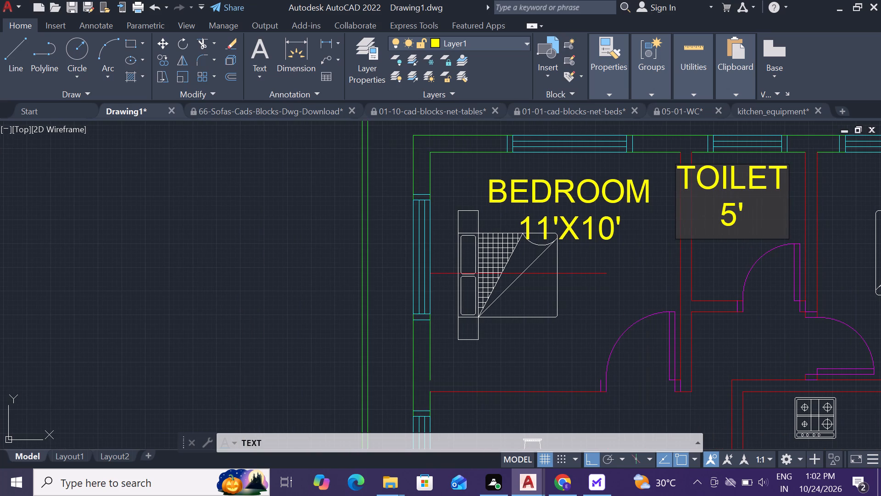
pyautogui.press('x')
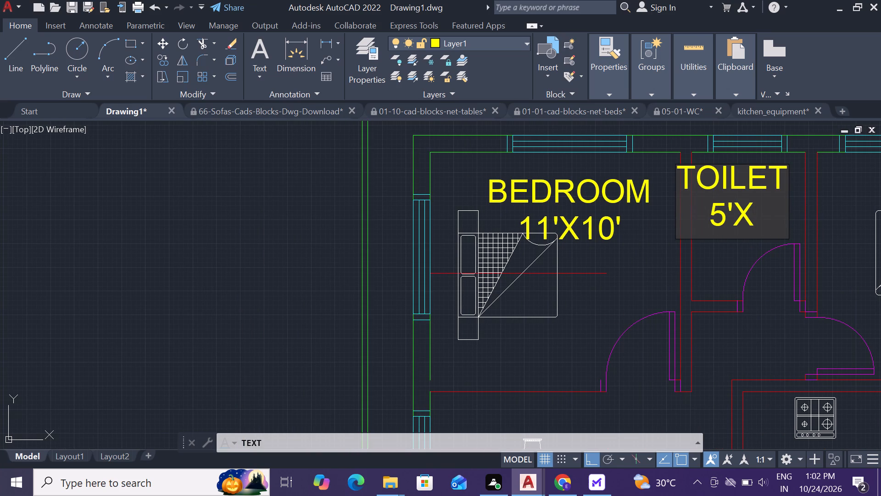
pyautogui.write('6\'6"')
pyautogui.scroll(-2, 611, 195)
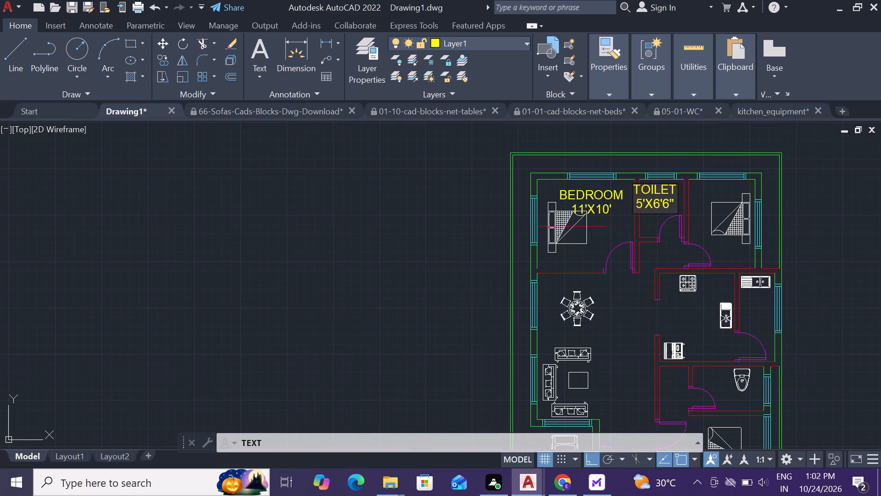
pyautogui.scroll(2, 724, 247)
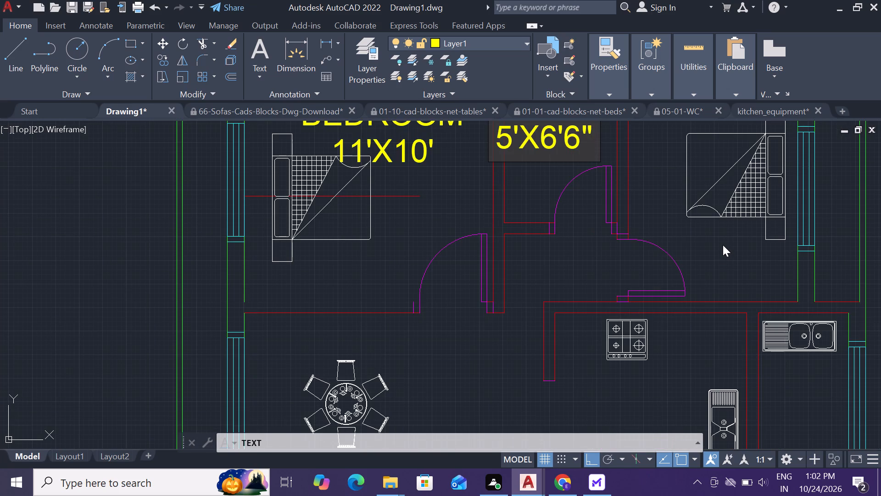
pyautogui.scroll(-1, 675, 206)
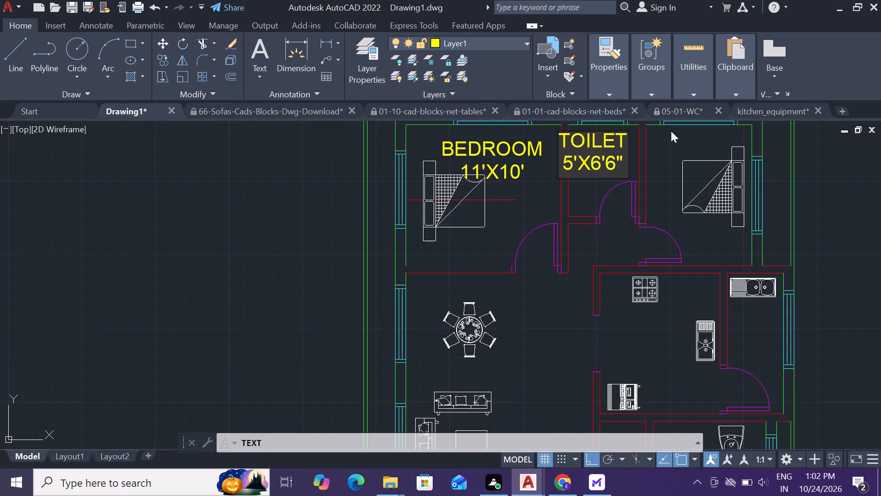
# Add the text BEDROOM above the bed in the upper right bedroom.
pyautogui.scroll(2, 671, 131)
pyautogui.scroll(-1, 647, 162)
pyautogui.click(681, 146)
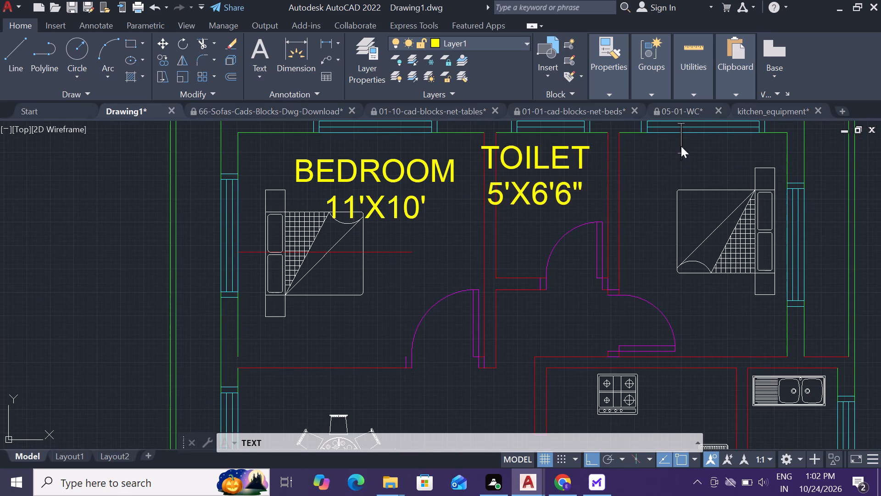
pyautogui.click(690, 159)
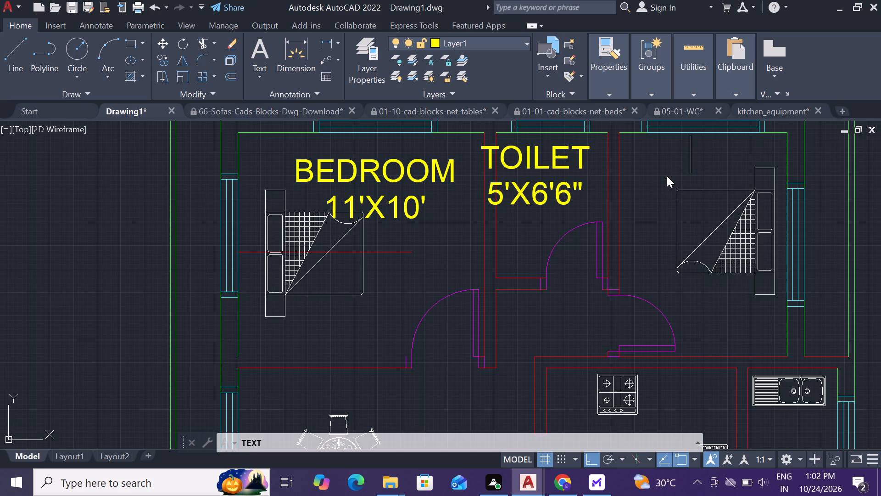
pyautogui.write('BR')
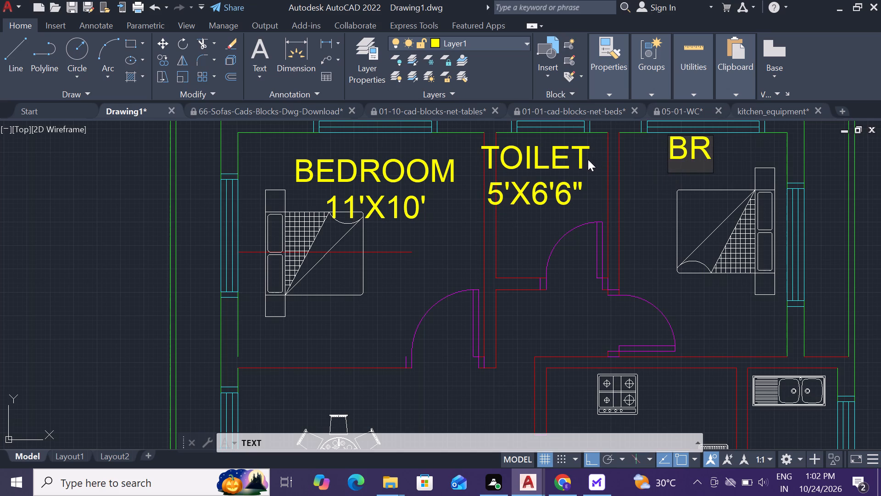
pyautogui.press('BackSpace')
pyautogui.write('ED')
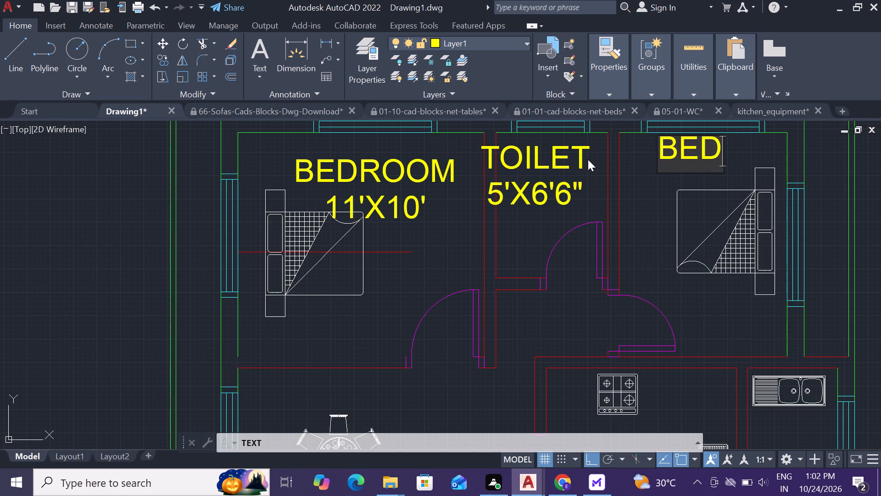
pyautogui.press('r')
pyautogui.write('OO')
pyautogui.press('m')
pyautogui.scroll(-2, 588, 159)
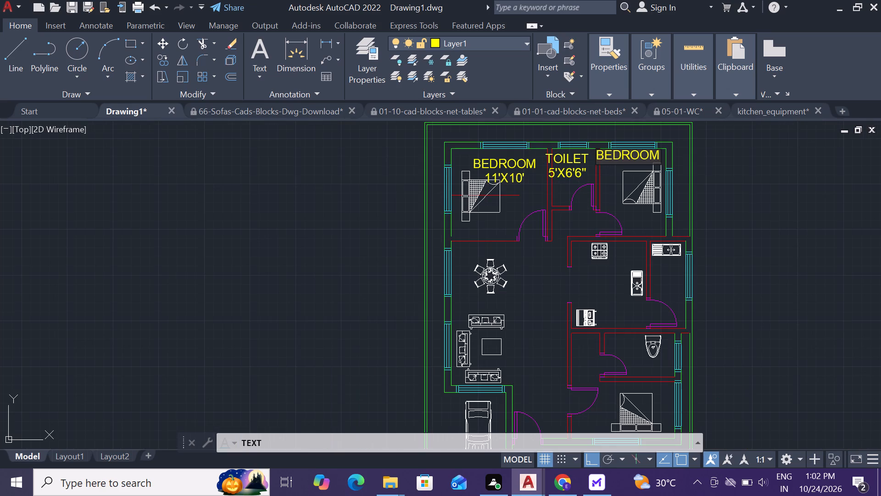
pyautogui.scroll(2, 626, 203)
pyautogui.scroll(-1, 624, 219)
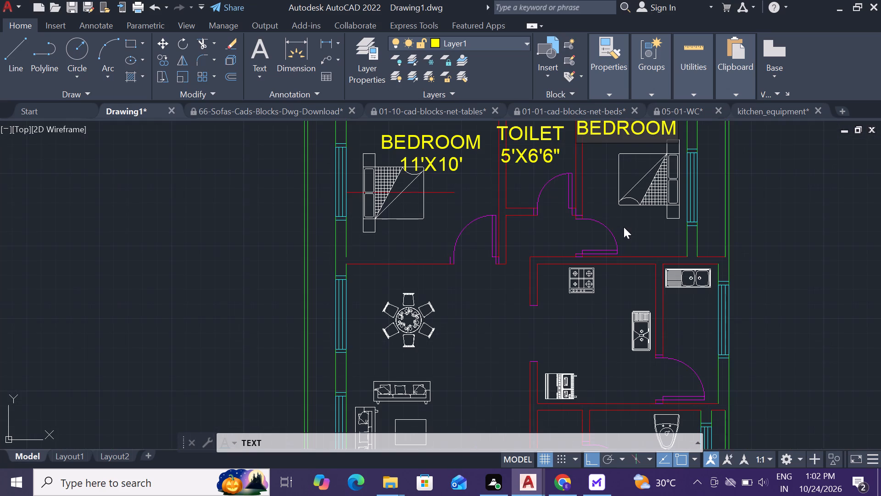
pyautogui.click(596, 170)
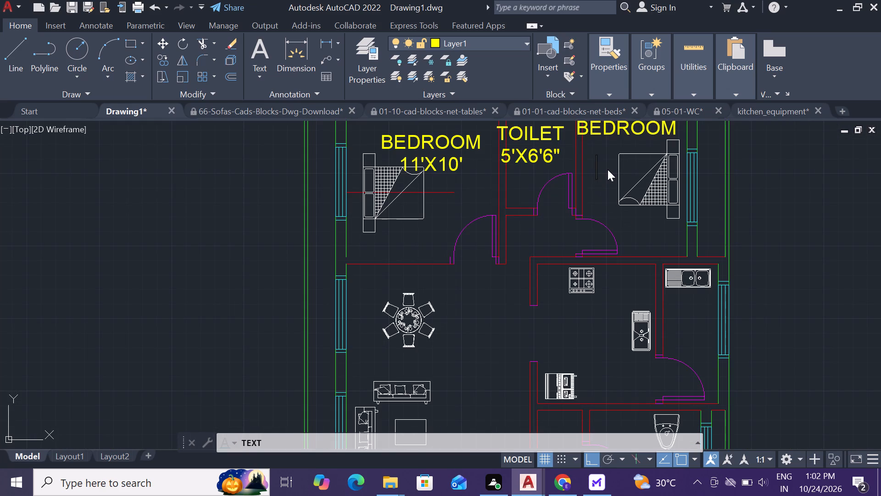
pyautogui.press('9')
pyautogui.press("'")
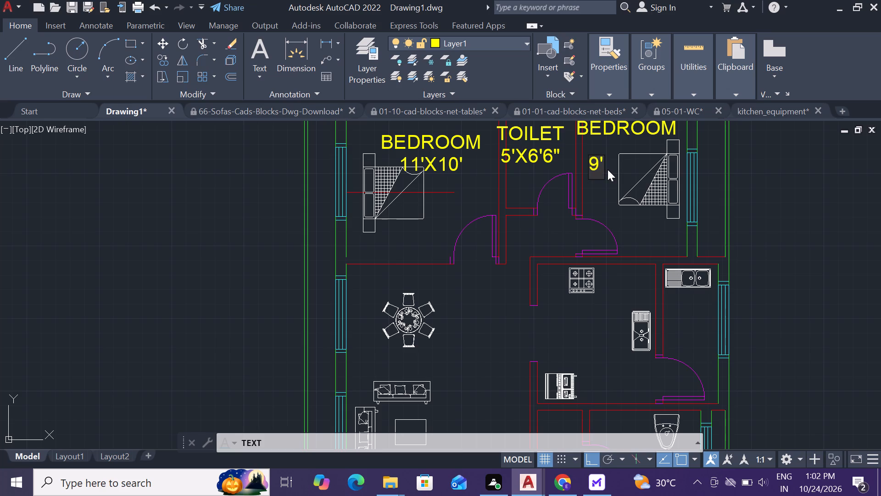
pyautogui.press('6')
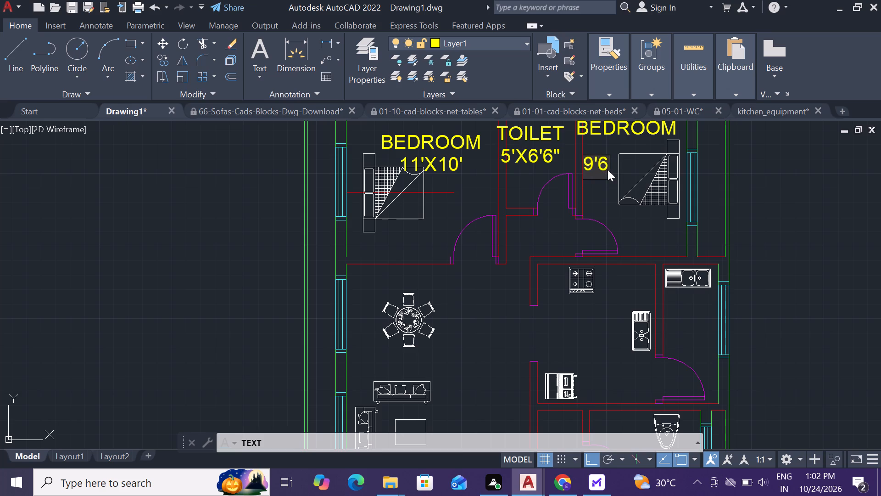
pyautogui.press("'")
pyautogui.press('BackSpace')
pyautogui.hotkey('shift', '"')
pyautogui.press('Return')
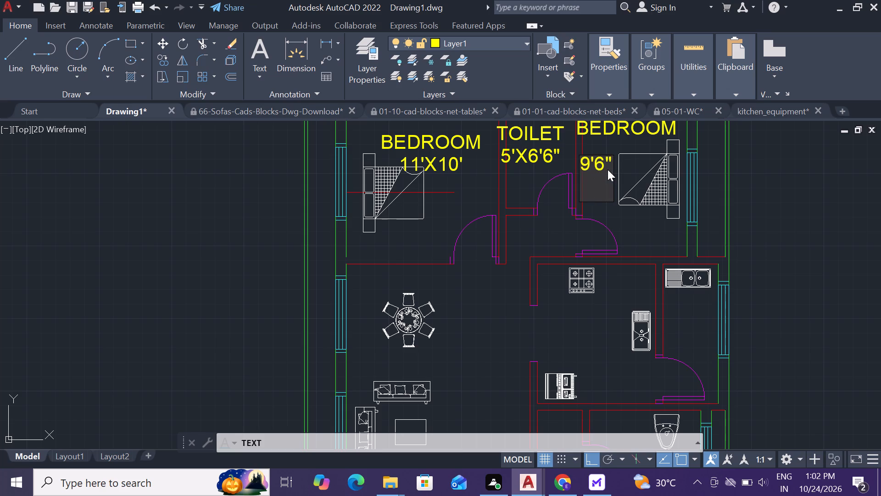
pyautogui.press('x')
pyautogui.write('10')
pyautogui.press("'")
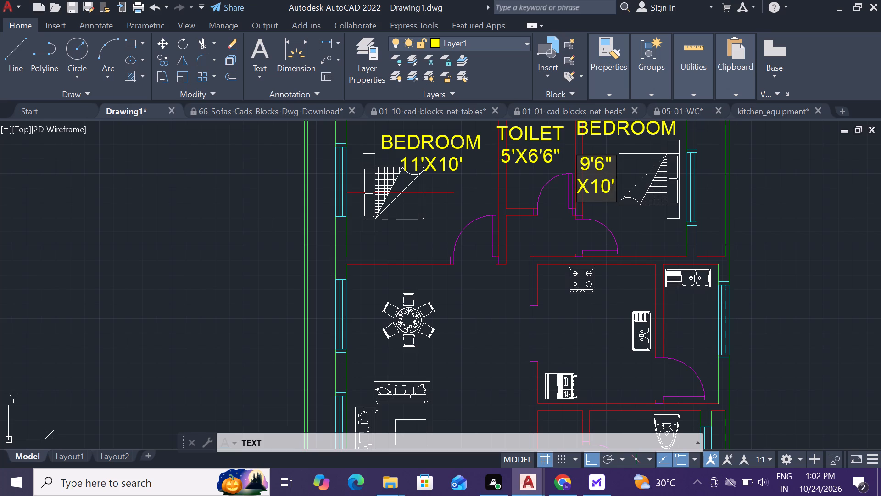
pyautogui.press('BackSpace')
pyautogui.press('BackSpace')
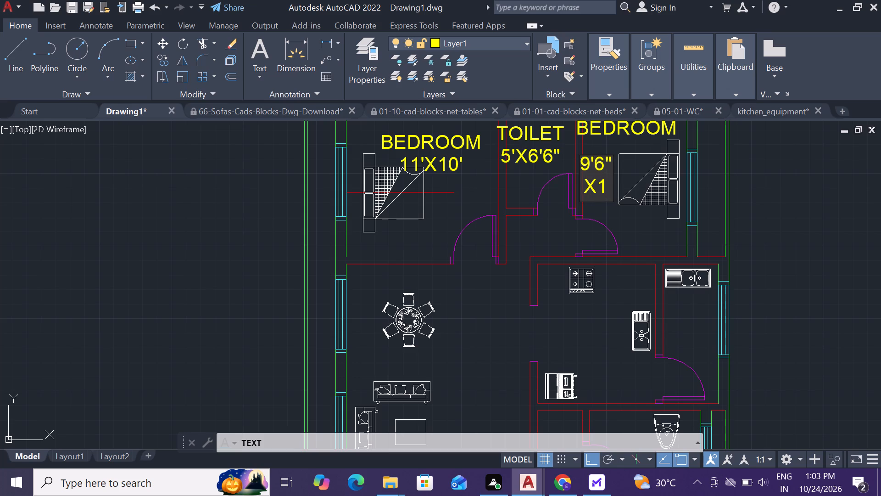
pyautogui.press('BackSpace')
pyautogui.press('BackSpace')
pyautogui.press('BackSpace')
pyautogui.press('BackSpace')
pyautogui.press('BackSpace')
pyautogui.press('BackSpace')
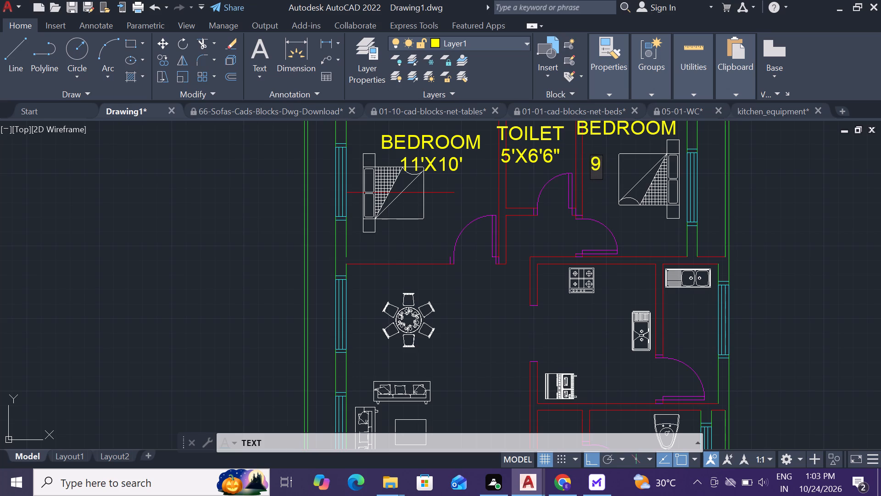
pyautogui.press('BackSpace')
# Add the dimension text 9'6"X10' below the bed in the upper right bedroom, beside the door swing.
pyautogui.click(638, 234)
pyautogui.write("9'")
pyautogui.write('6"')
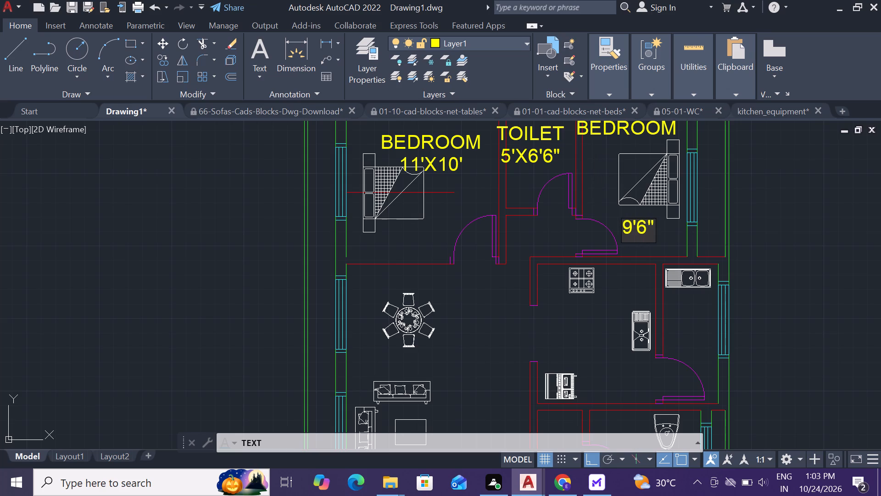
pyautogui.press('x')
pyautogui.write("10'")
# Label the kitchen with the two-line text KITCHEN and 8'6"X10', centred between the stove and the refrigerator.
pyautogui.scroll(-2, 647, 231)
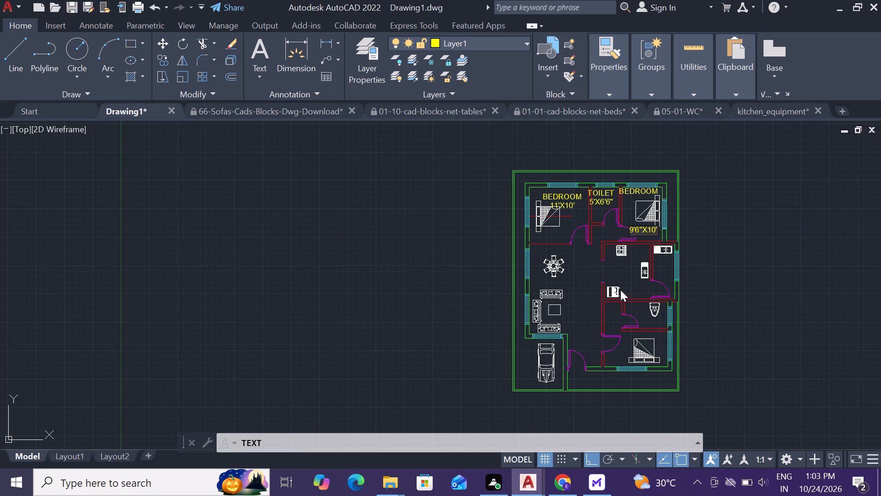
pyautogui.scroll(2, 618, 275)
pyautogui.click(598, 257)
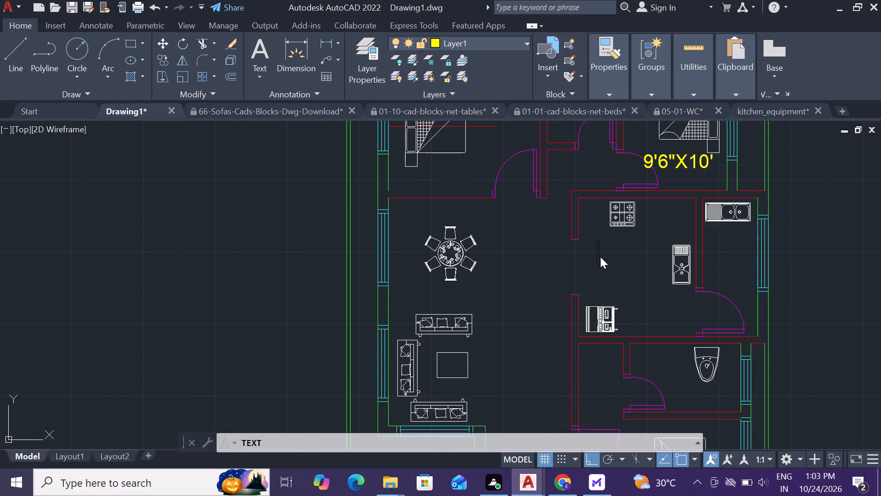
pyautogui.click(600, 257)
pyautogui.write('KI')
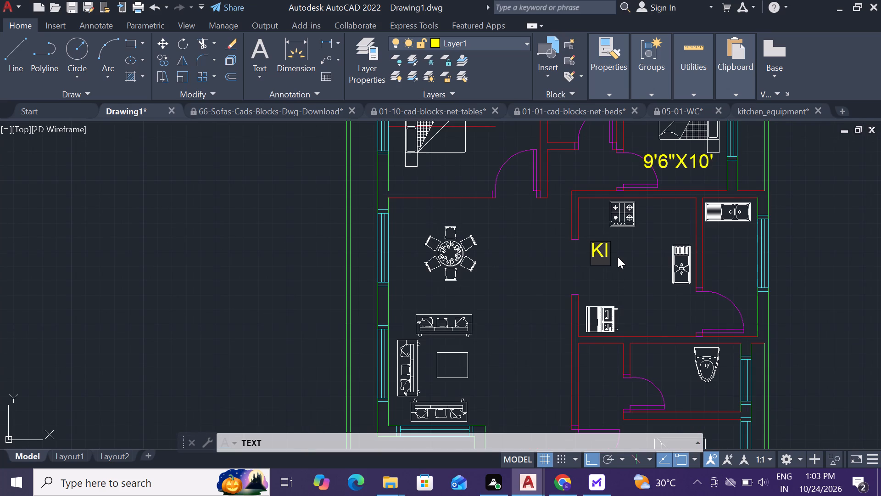
pyautogui.click(619, 259)
pyautogui.write('KITCHEN')
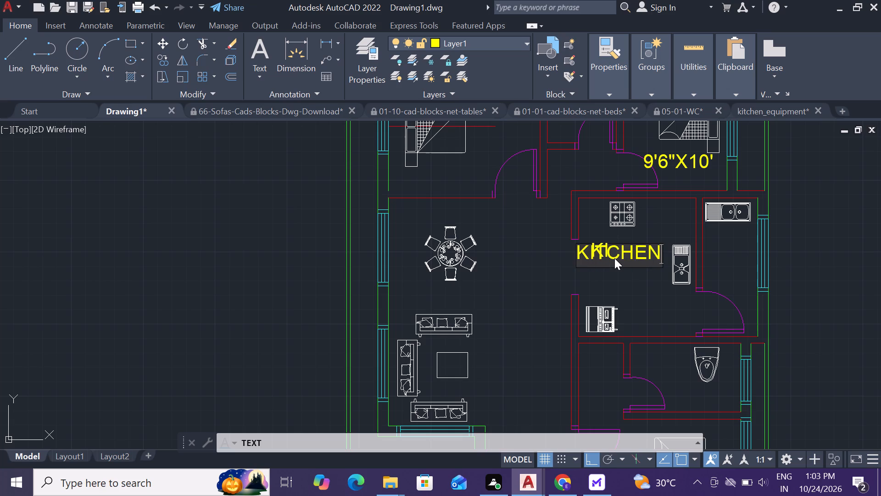
pyautogui.press('Return')
pyautogui.write('8\'6"X')
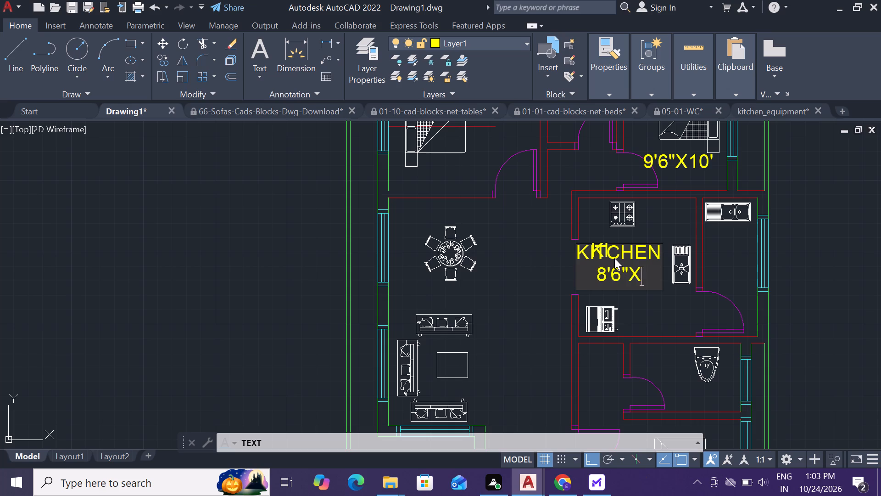
pyautogui.write('10')
pyautogui.press("'")
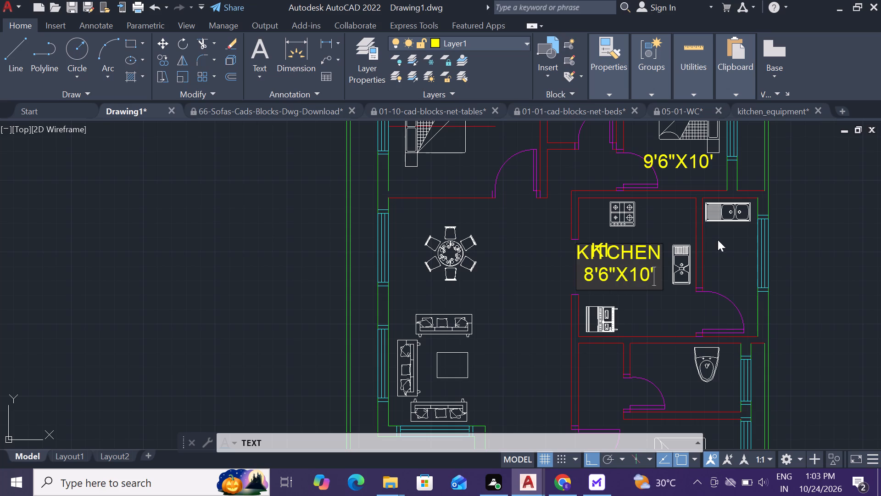
# Label the narrow room beside the kitchen with the two-line text UTILITY and 4'X10', just below the double sink.
pyautogui.click(720, 243)
pyautogui.scroll(2, 738, 243)
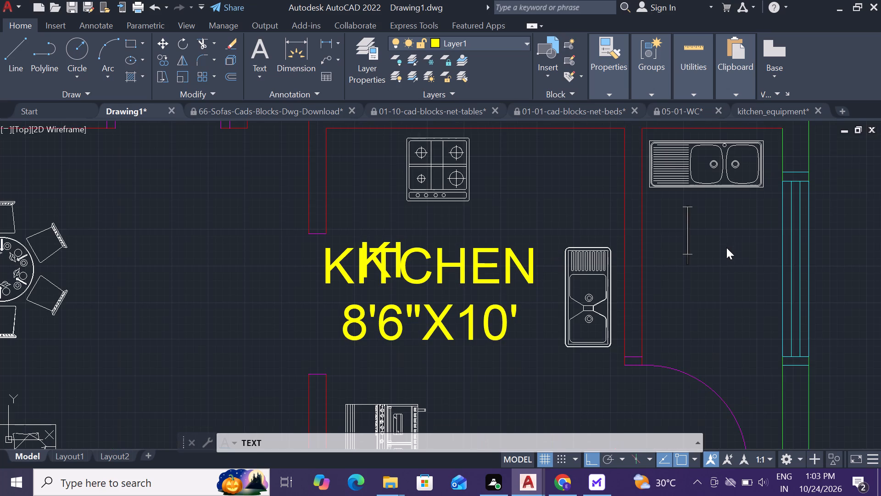
pyautogui.write('UTILIT')
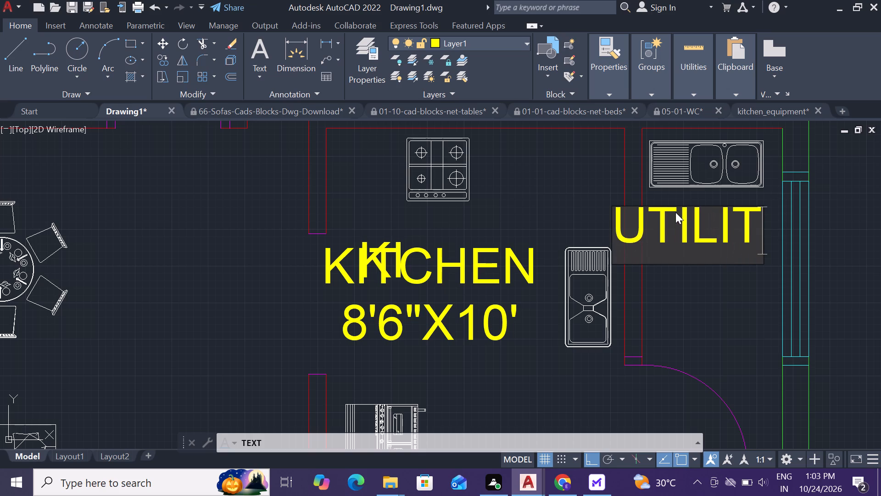
pyautogui.press('y')
pyautogui.press('Return')
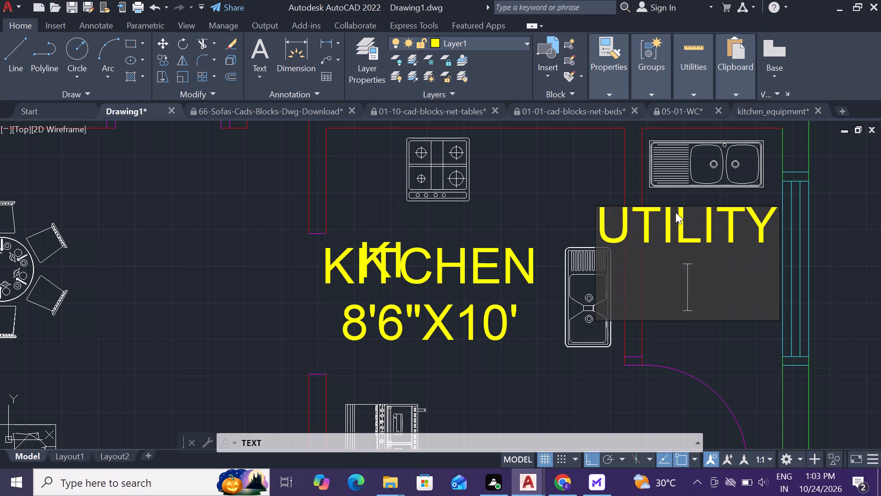
pyautogui.write("4'X")
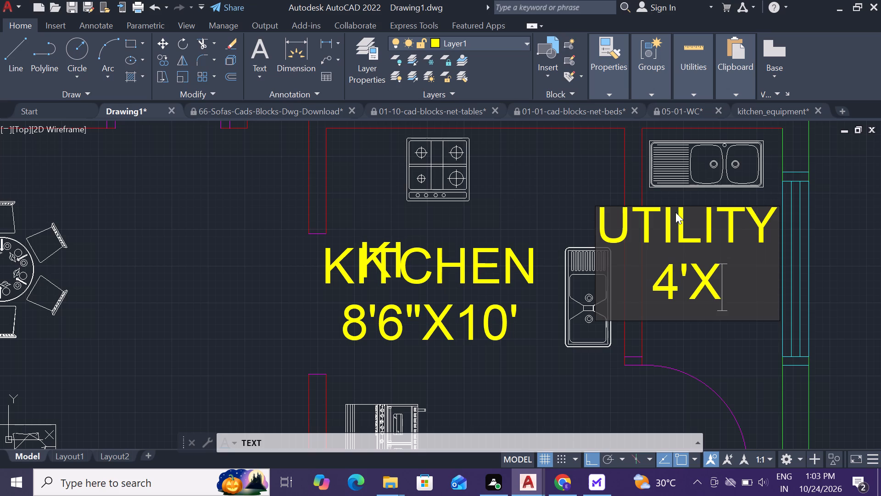
pyautogui.write("10'")
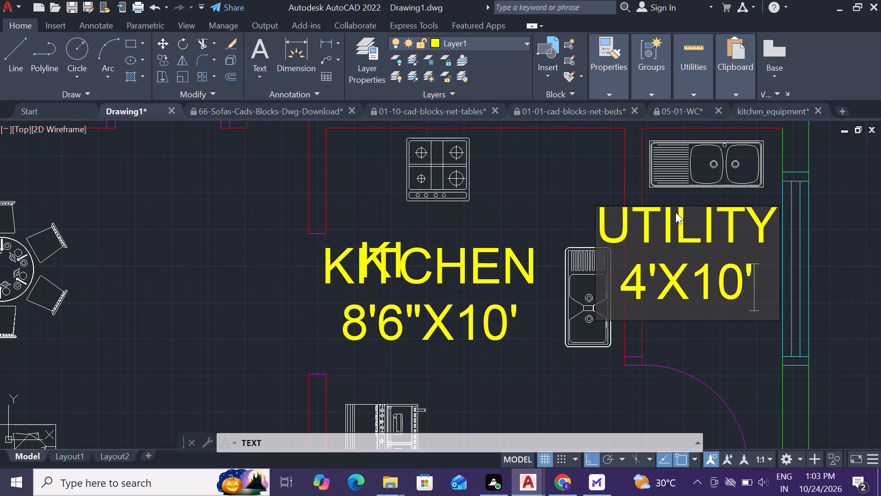
# Add the text TOILET just below the WC fixture in the room below the kitchen.
pyautogui.scroll(-3, 674, 203)
pyautogui.scroll(2, 652, 304)
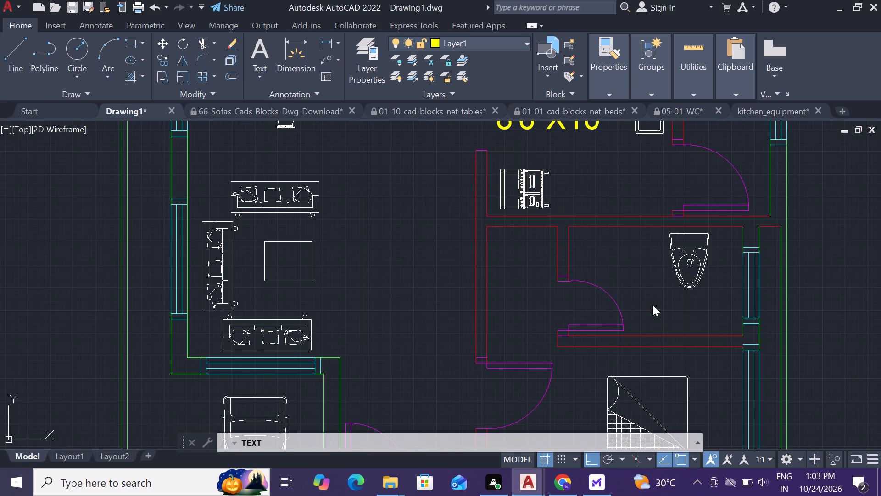
pyautogui.click(652, 304)
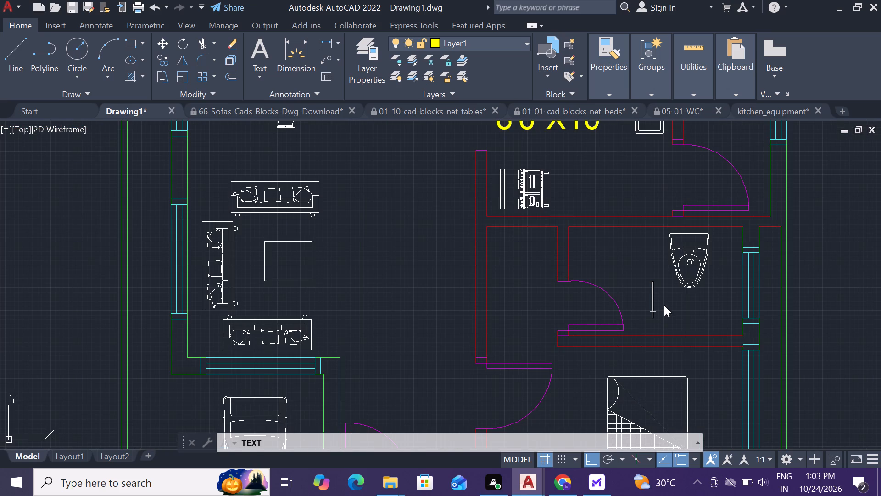
pyautogui.click(664, 305)
pyautogui.click(657, 315)
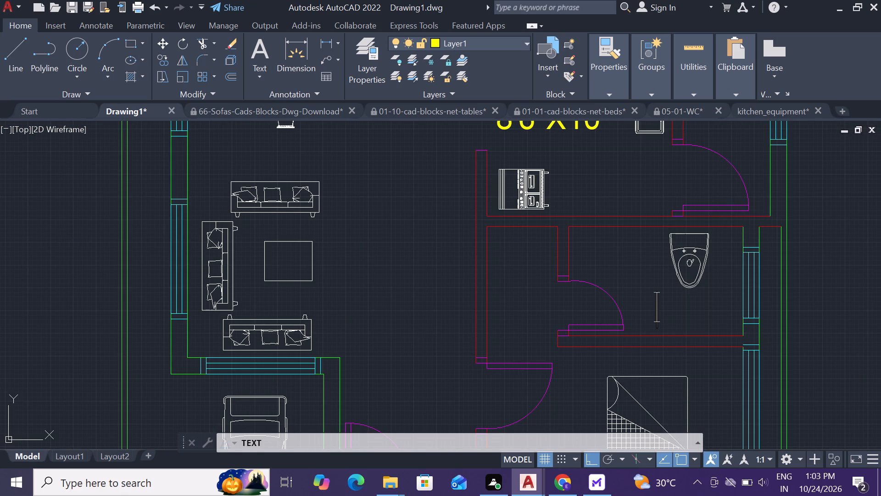
pyautogui.click(663, 312)
pyautogui.write('TOI')
pyautogui.write('LET')
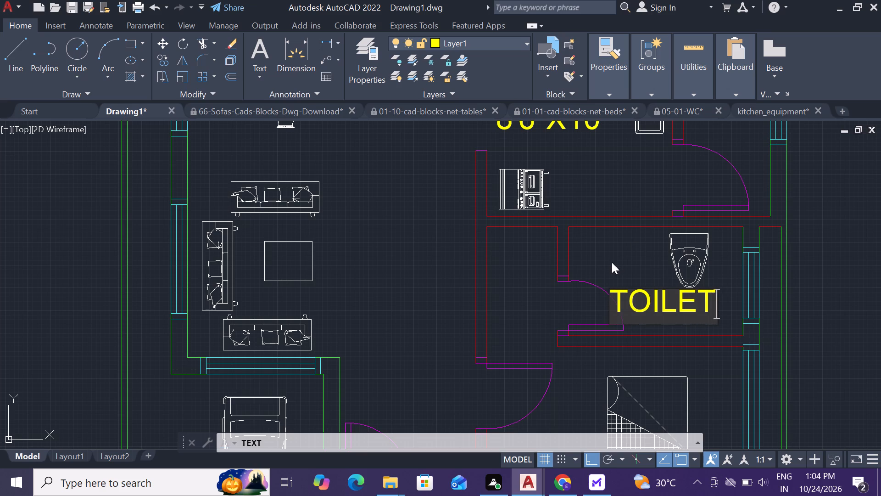
# Add the dimension text 8'X5' in the toilet, beside the WC and above the door swing.
pyautogui.click(612, 257)
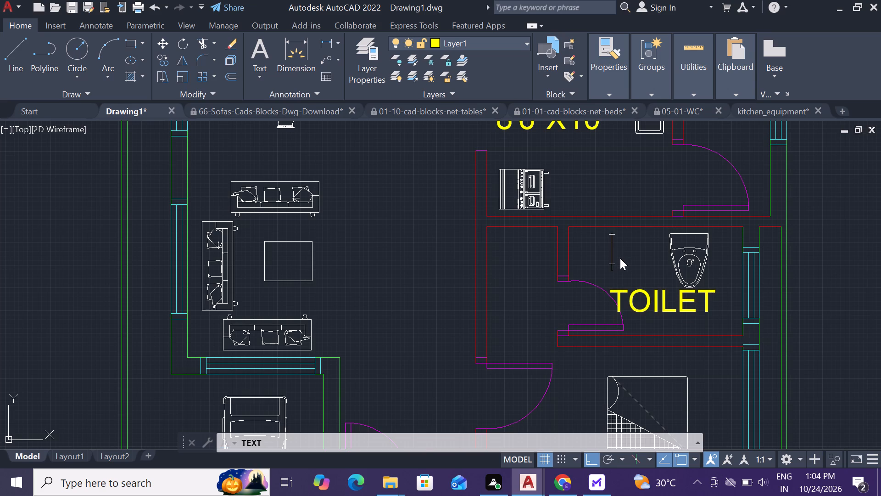
pyautogui.press('4')
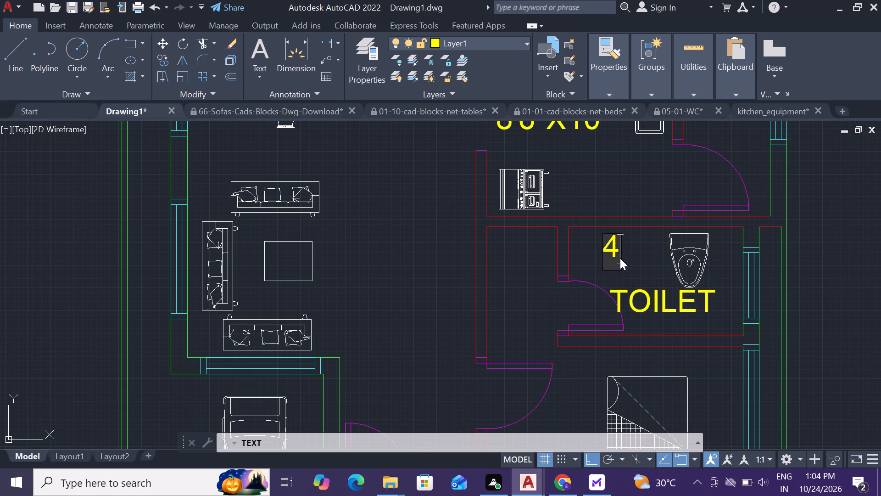
pyautogui.press('BackSpace')
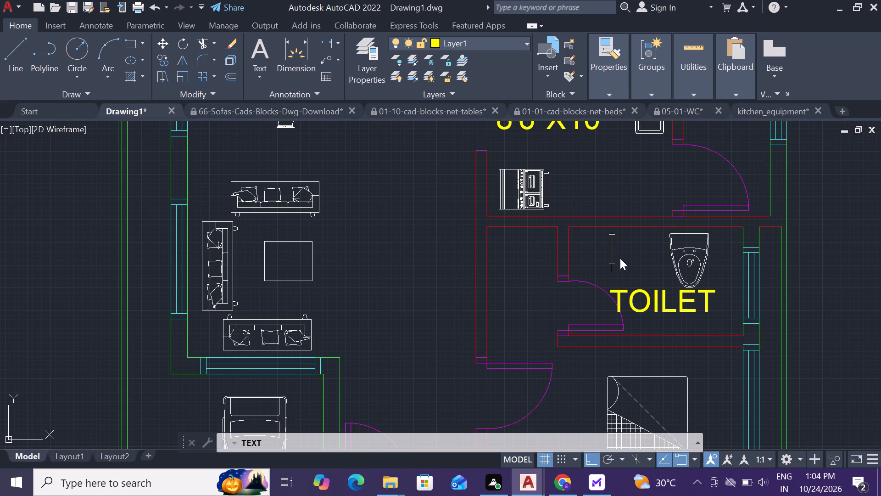
pyautogui.write("8'X")
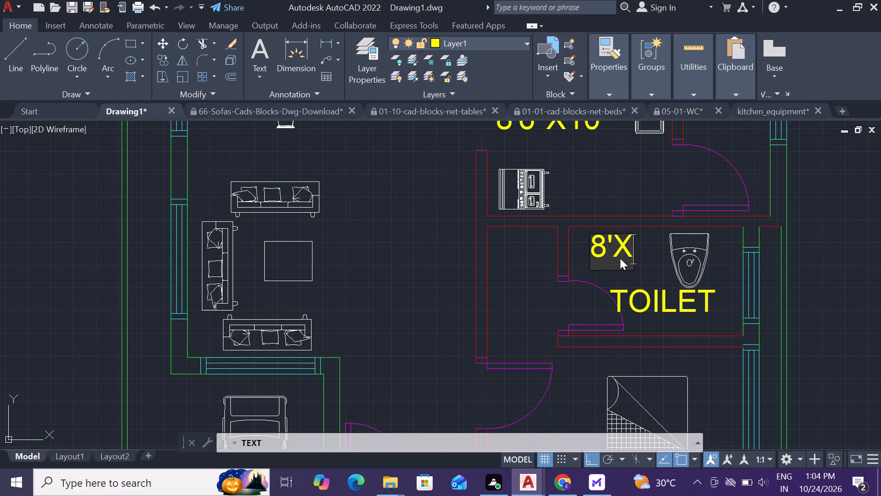
pyautogui.write("5'")
# Add the abbreviated label B.R in the bedroom below the toilet, between the door wall and the bed.
pyautogui.scroll(-3, 625, 223)
pyautogui.scroll(2, 622, 245)
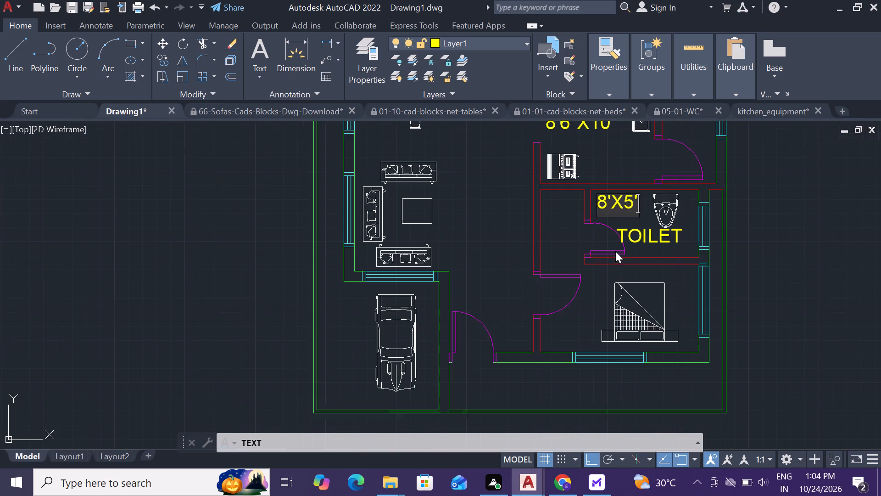
pyautogui.scroll(2, 608, 277)
pyautogui.scroll(-2, 585, 304)
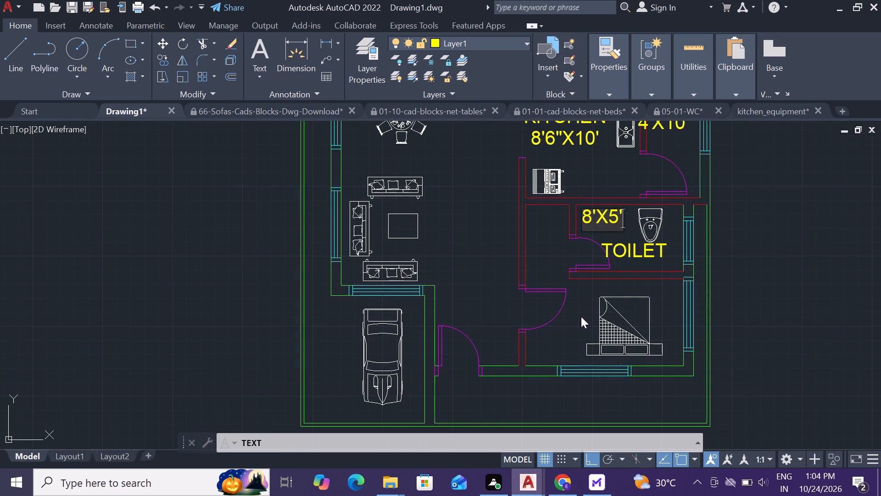
pyautogui.scroll(2, 549, 330)
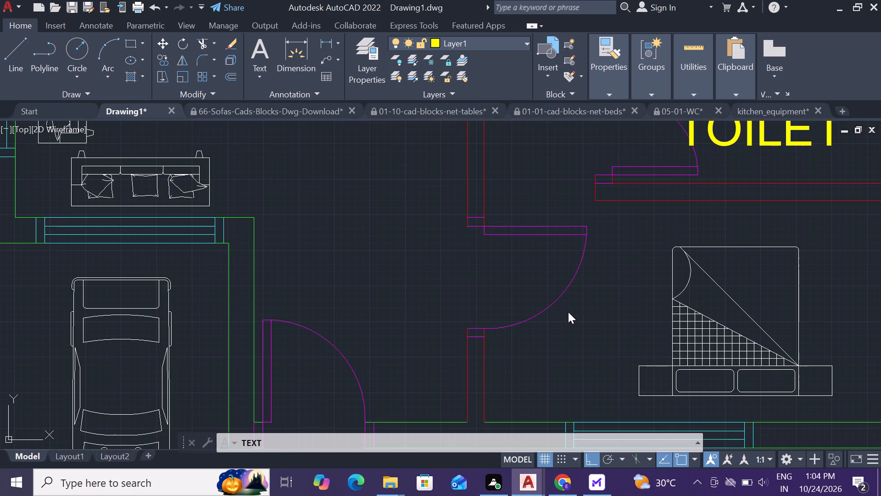
pyautogui.scroll(-1, 685, 281)
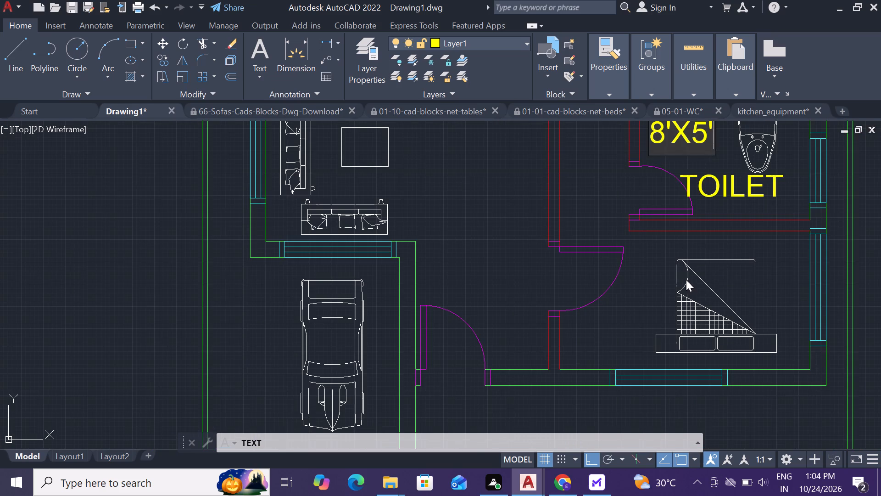
pyautogui.click(697, 245)
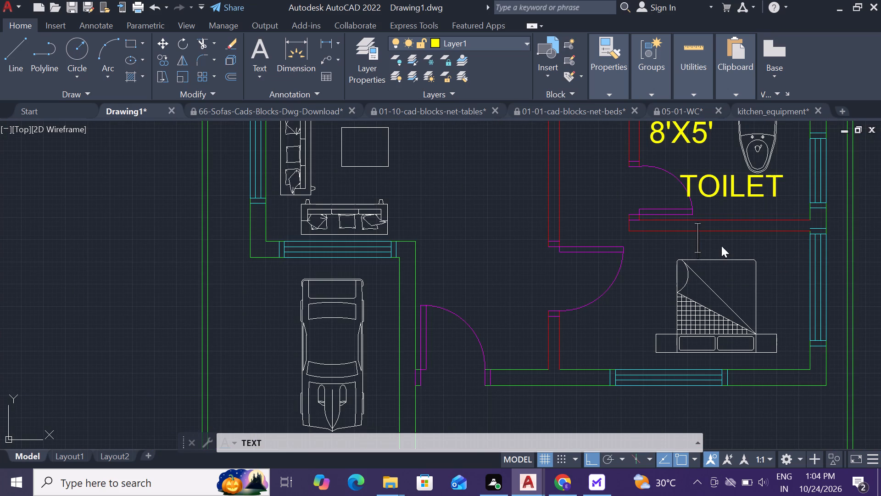
pyautogui.click(584, 341)
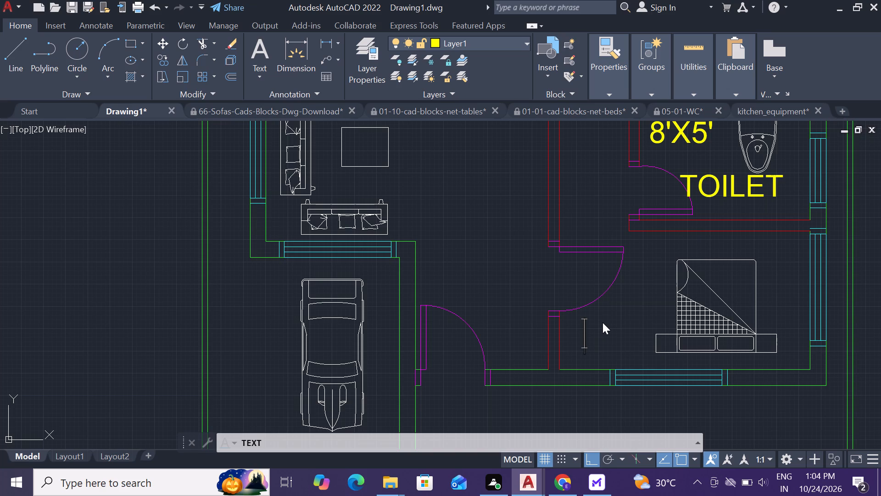
pyautogui.click(599, 332)
pyautogui.click(596, 355)
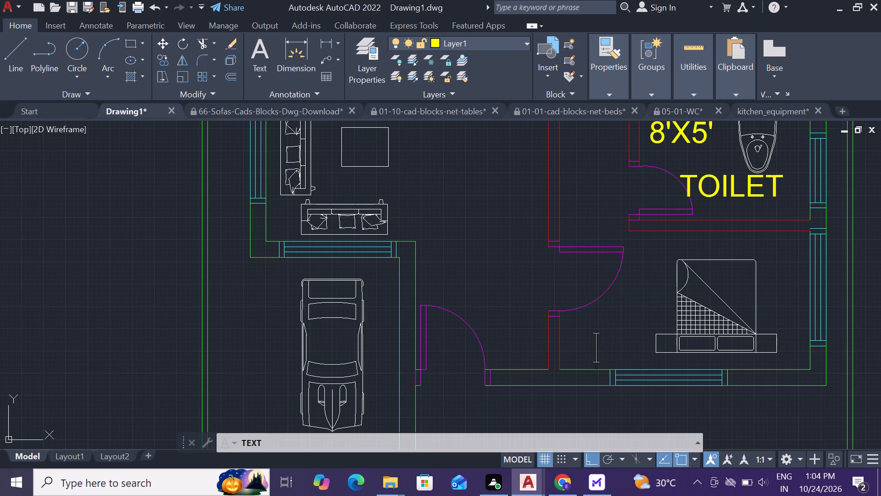
pyautogui.click(597, 340)
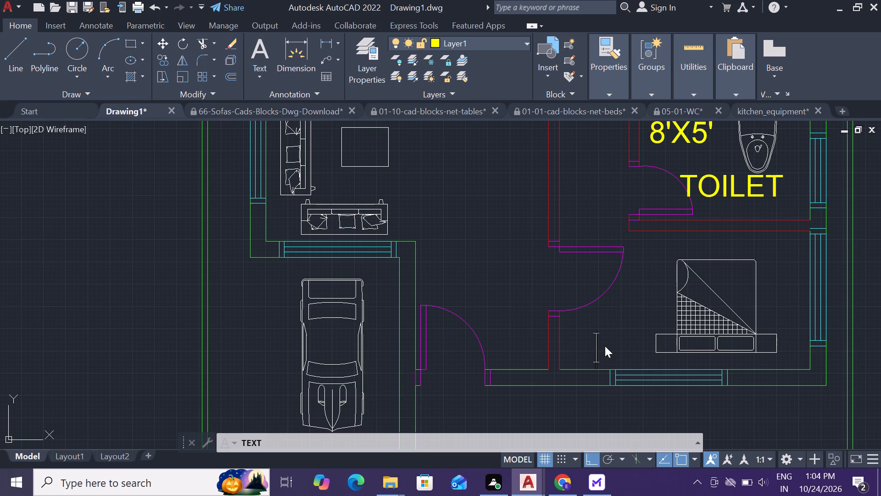
pyautogui.write('BE')
pyautogui.press('d')
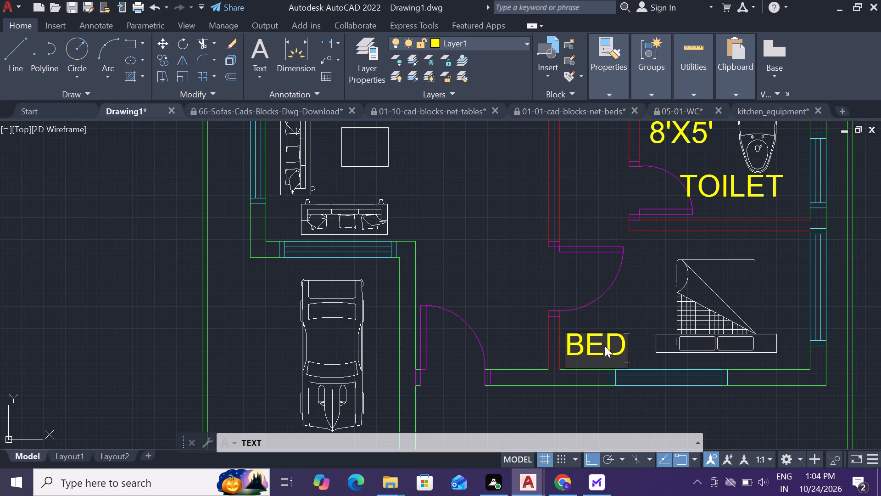
pyautogui.press('BackSpace')
pyautogui.press('BackSpace')
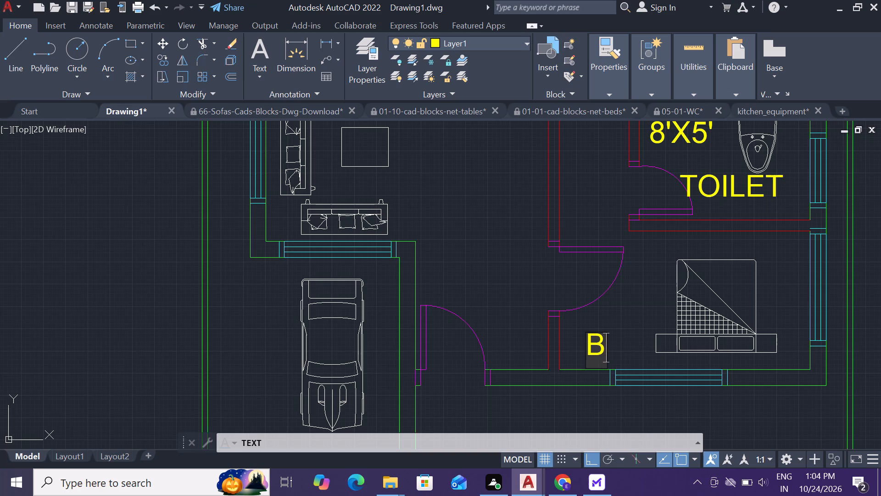
pyautogui.press('.')
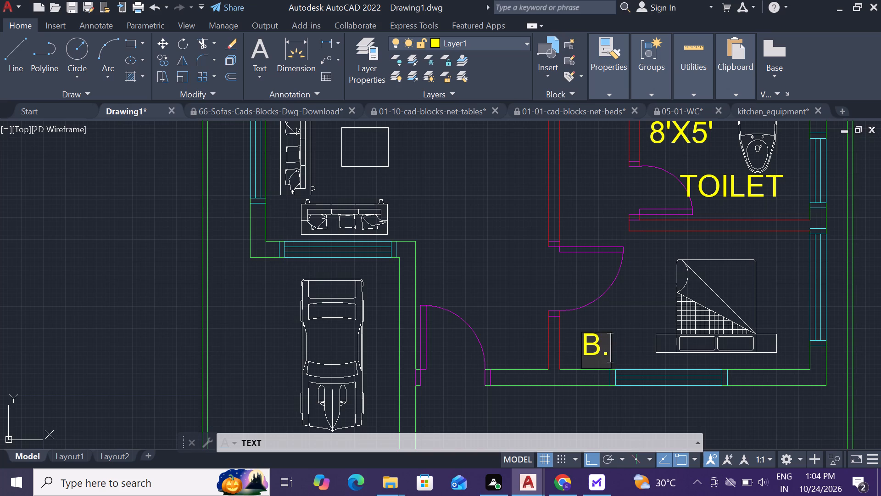
pyautogui.press('r')
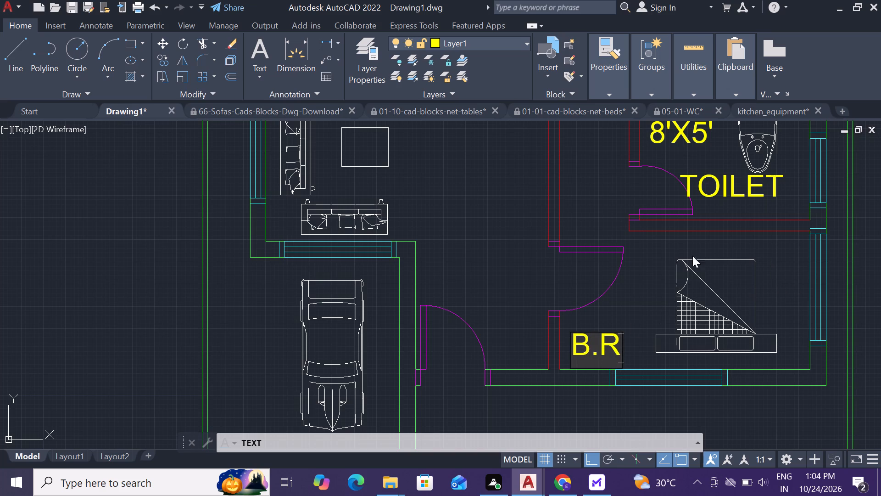
# Add the dimension text 12'X12' above the B.R label, between the door swing and the bed.
pyautogui.click(632, 285)
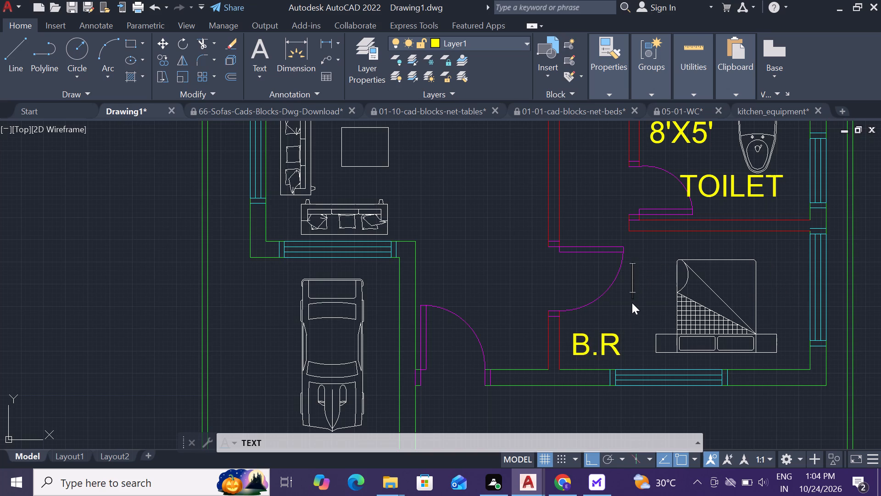
pyautogui.write('12')
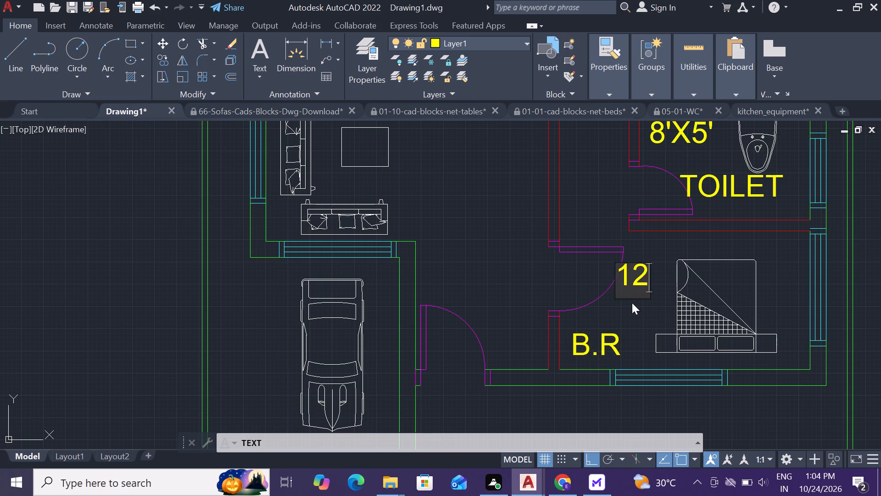
pyautogui.press("'")
pyautogui.write('X12')
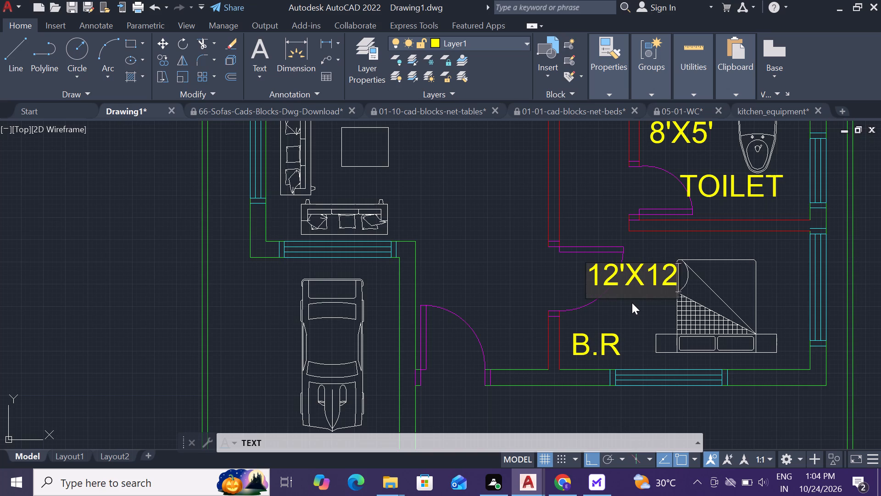
pyautogui.press("'")
# Add the door tag D1 at the door opening of the 12'X12' bedroom.
pyautogui.scroll(-2, 638, 292)
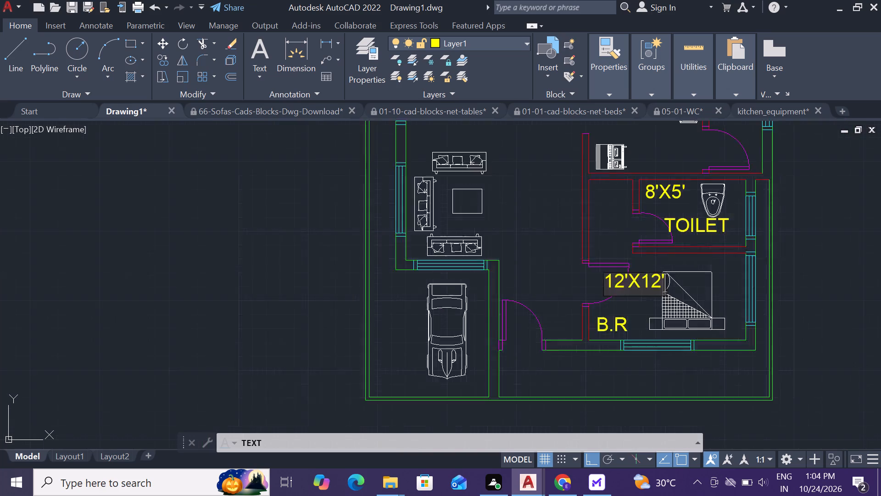
pyautogui.scroll(2, 592, 285)
pyautogui.click(609, 287)
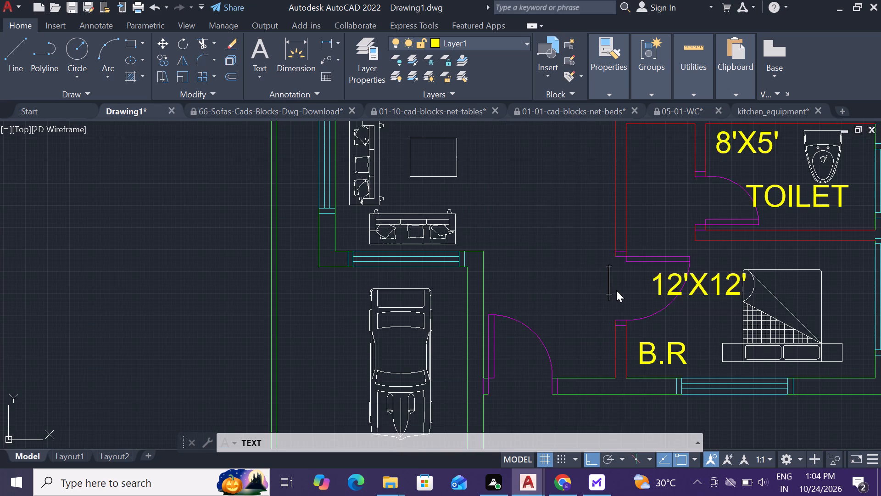
pyautogui.click(616, 298)
pyautogui.press('d')
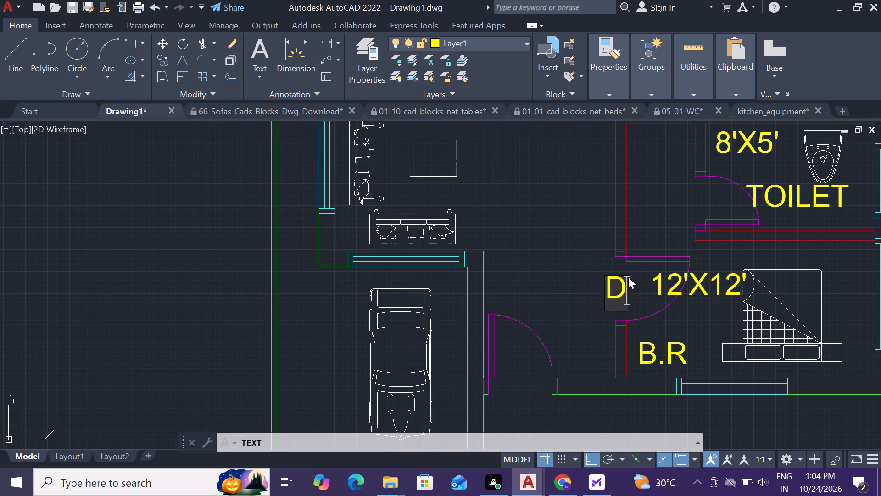
pyautogui.scroll(-2, 629, 277)
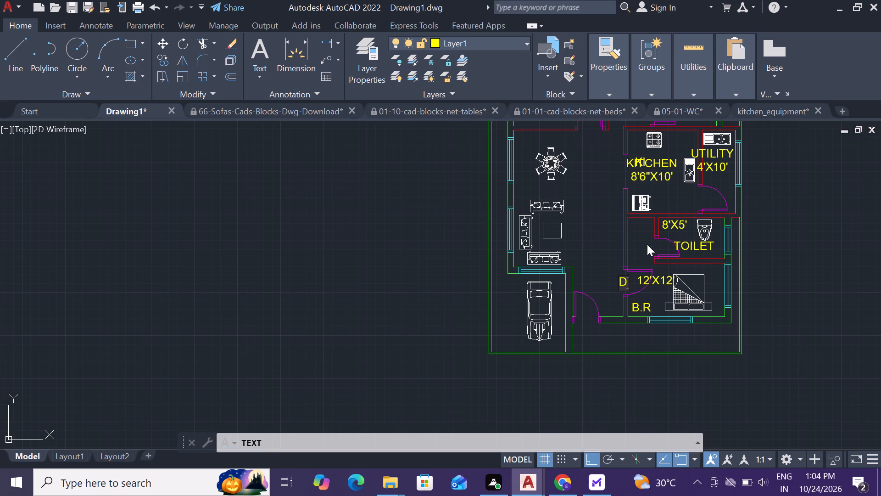
pyautogui.scroll(2, 625, 293)
pyautogui.press('1')
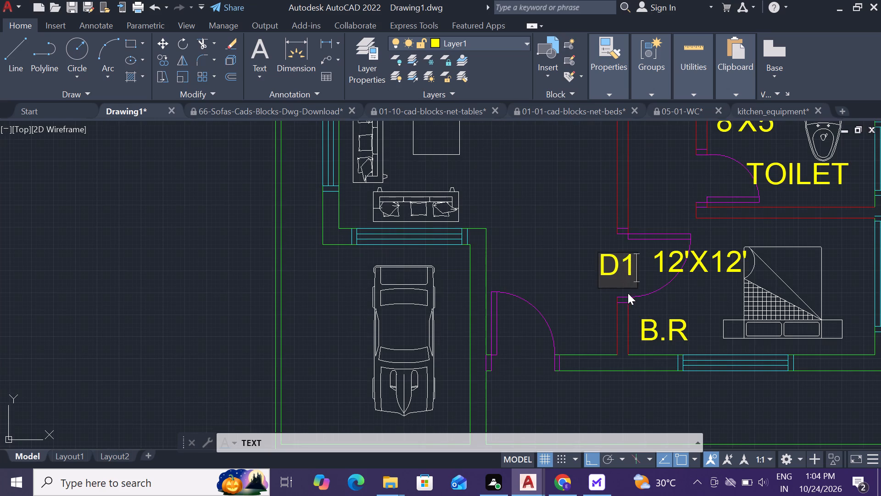
# Add the door tag D2 at the toilet's door opening.
pyautogui.scroll(-2, 650, 277)
pyautogui.scroll(2, 669, 239)
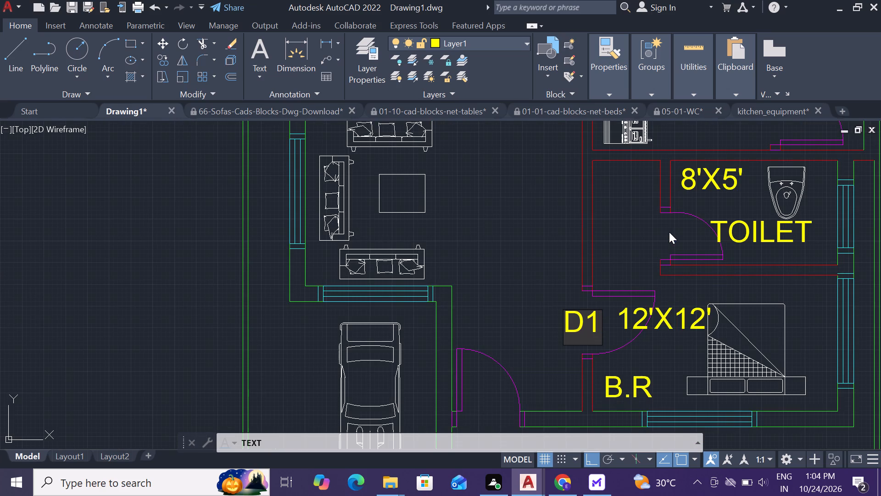
pyautogui.scroll(1, 669, 232)
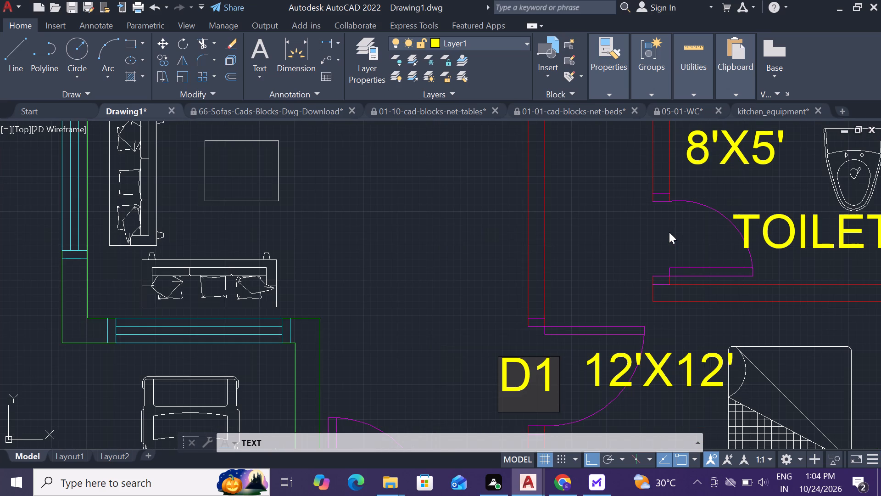
pyautogui.click(657, 242)
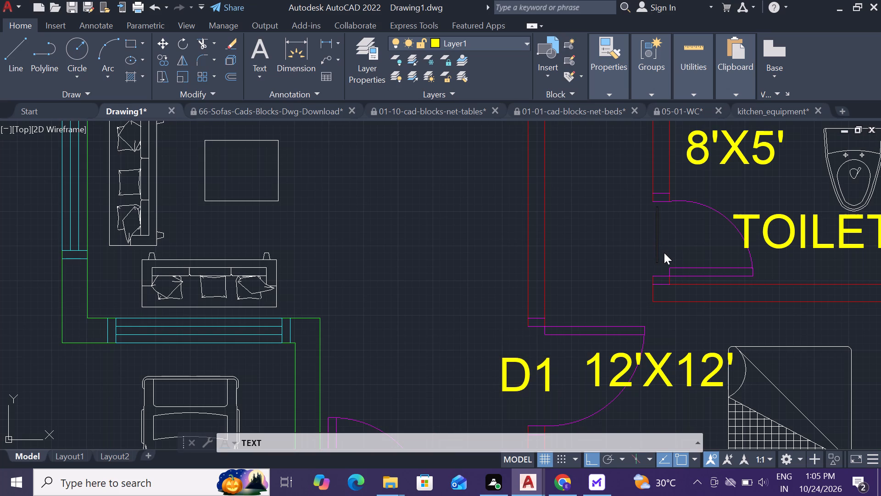
pyautogui.write('D2')
# Tag the door opening between the kitchen and the utility room as D2.
pyautogui.scroll(-3, 664, 253)
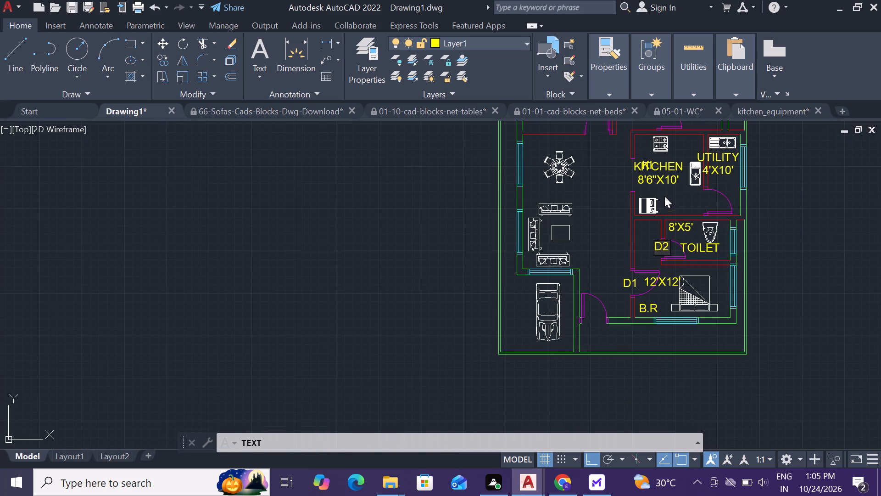
pyautogui.scroll(2, 708, 169)
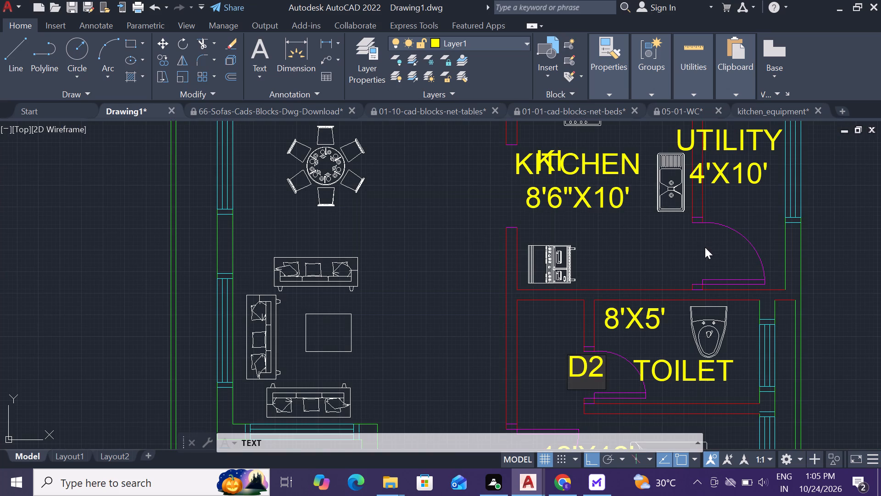
pyautogui.click(697, 253)
pyautogui.write('D2')
pyautogui.scroll(-2, 693, 256)
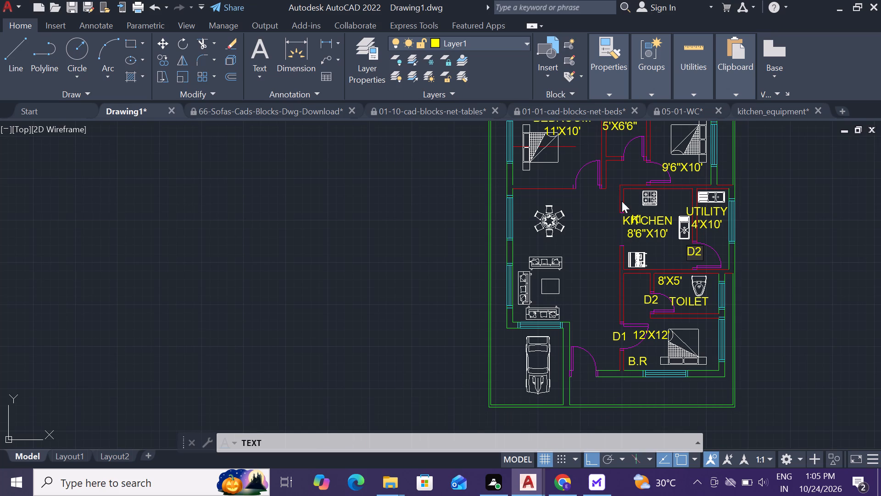
# Add the door tag D1 at the door opening of the 9'6"X10' bedroom.
pyautogui.scroll(2, 652, 146)
pyautogui.click(639, 216)
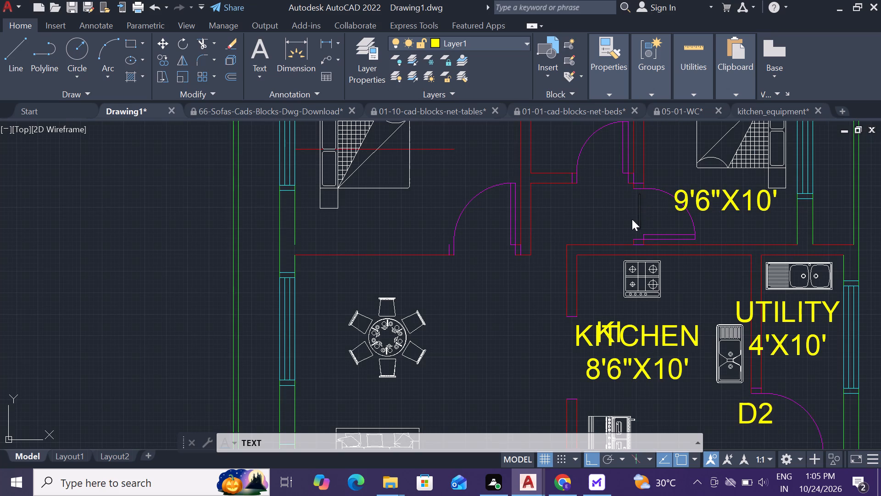
pyautogui.write('D1')
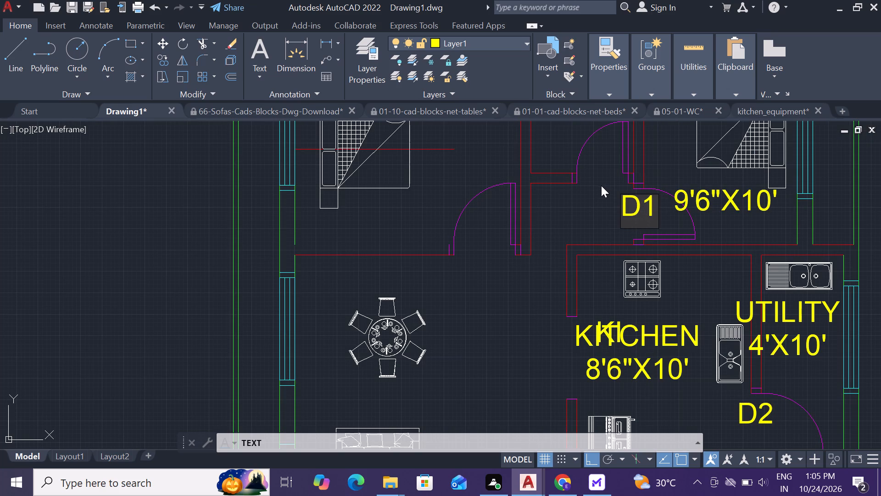
# Add the door tag D2 at the door opening of the 5'X6'6" toilet.
pyautogui.click(601, 182)
pyautogui.press('d')
pyautogui.press('2')
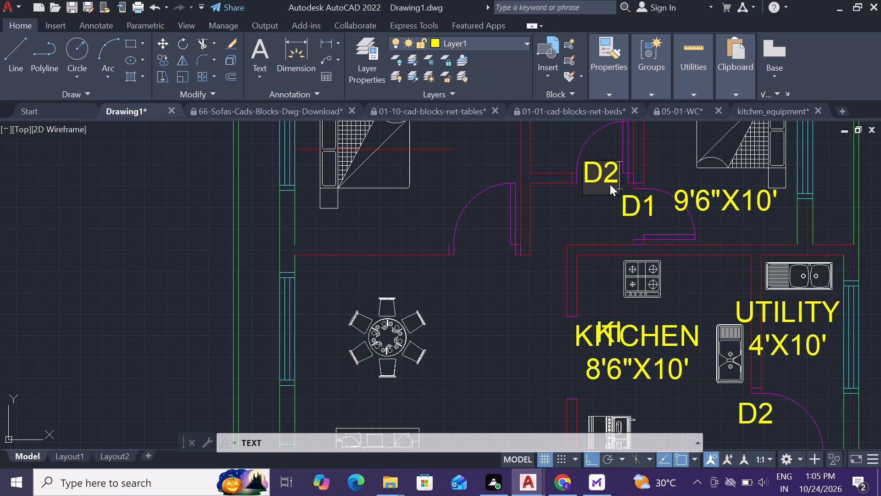
# Add the door tag D1 at the door opening between the 11'X10' bedroom and the dining area.
pyautogui.scroll(-3, 610, 184)
pyautogui.scroll(2, 580, 202)
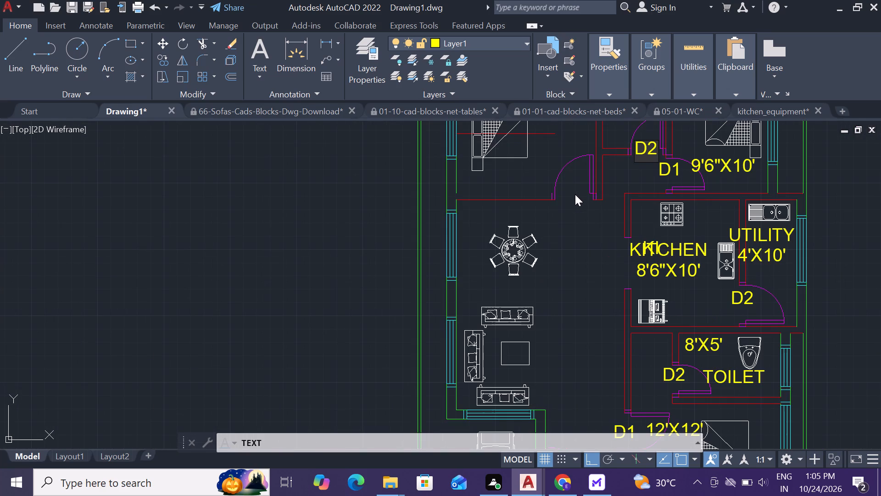
pyautogui.scroll(3, 547, 189)
pyautogui.click(592, 222)
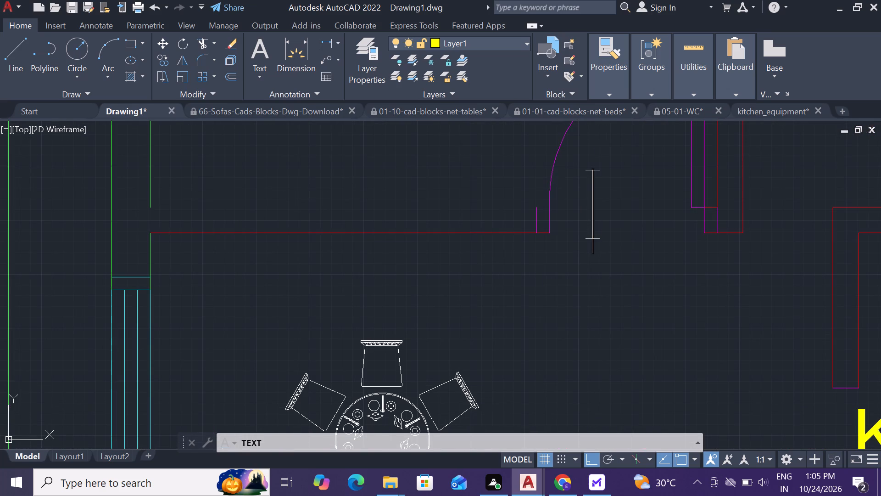
pyautogui.click(605, 236)
pyautogui.write('D1')
# Add the door tag D1 at the main entrance door beside the car parking.
pyautogui.scroll(-3, 641, 222)
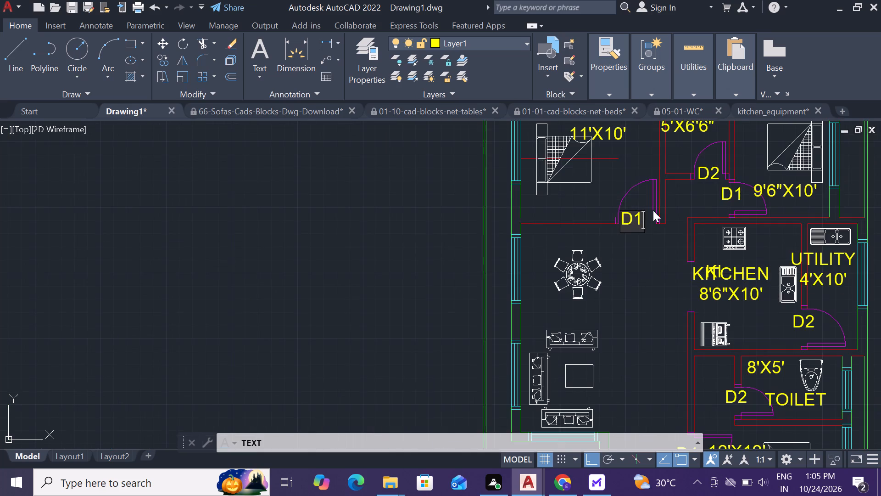
pyautogui.scroll(-2, 653, 210)
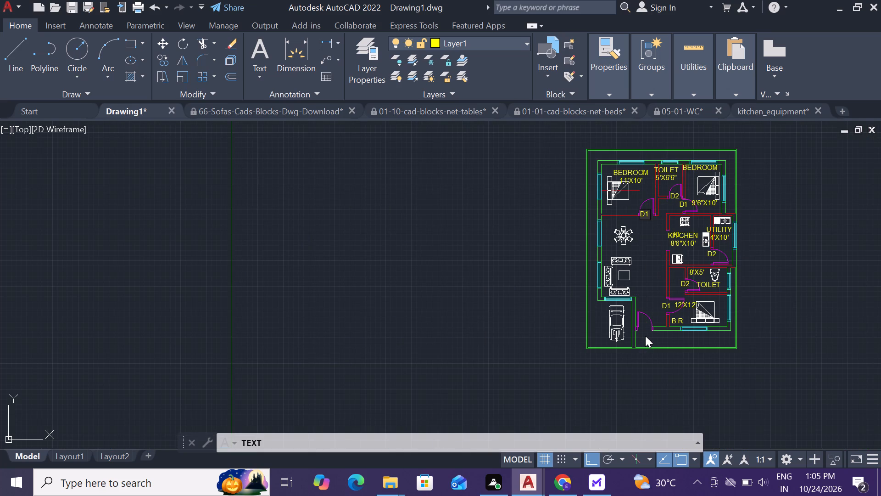
pyautogui.scroll(2, 638, 355)
pyautogui.scroll(3, 641, 285)
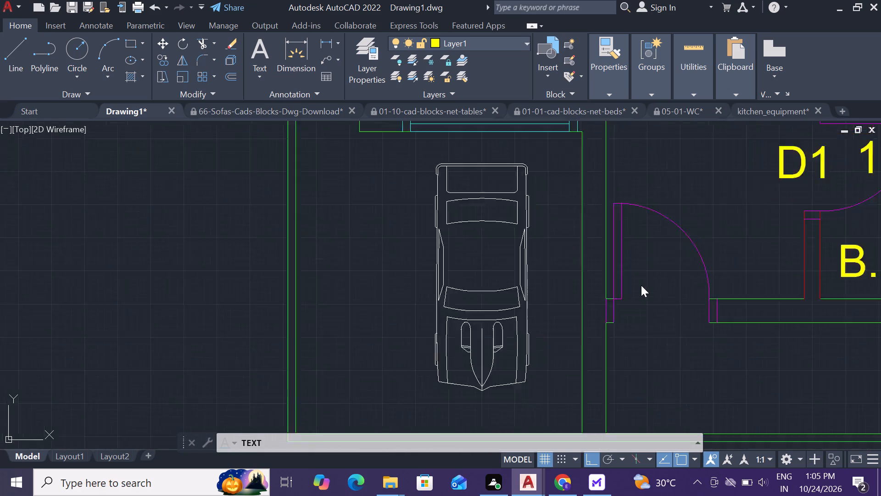
pyautogui.click(658, 340)
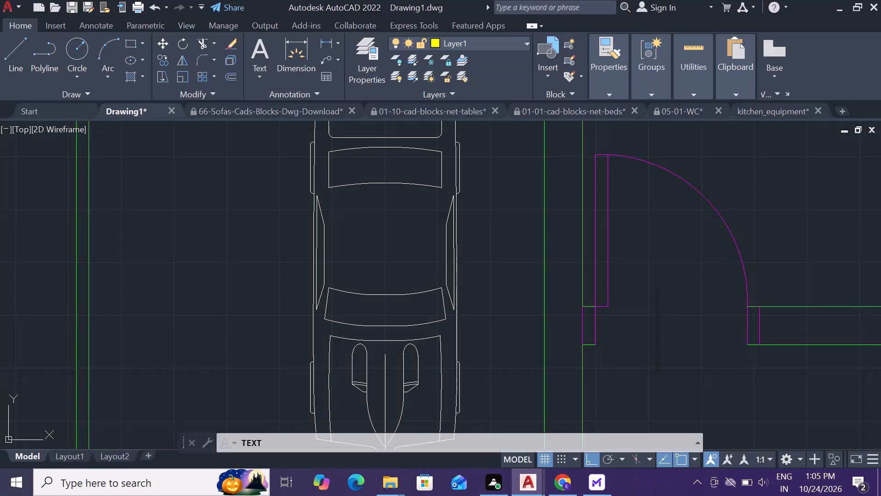
pyautogui.write('D1')
# Label the front boundary below the parked car with the text GATE.
pyautogui.scroll(-1, 662, 323)
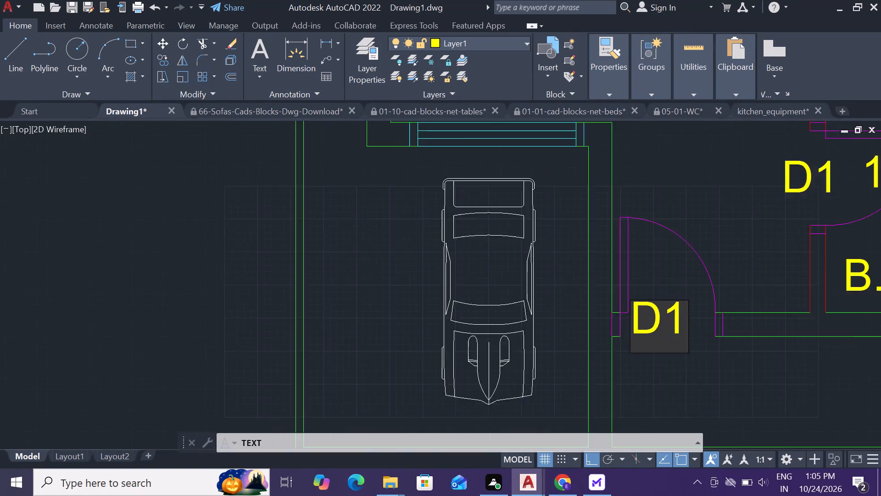
pyautogui.scroll(-4, 662, 323)
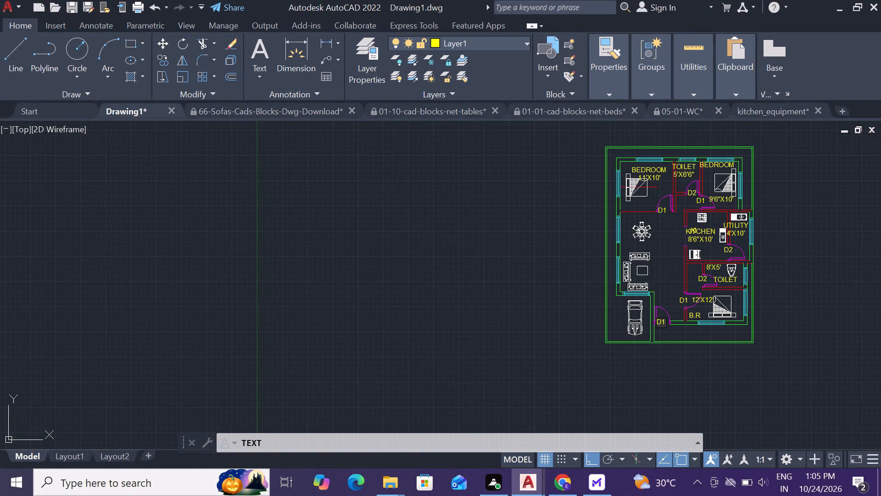
pyautogui.scroll(3, 629, 355)
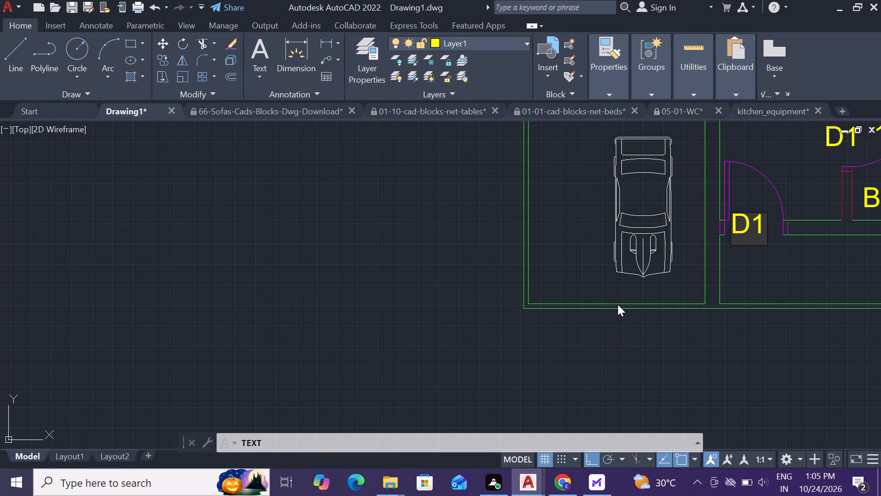
pyautogui.scroll(2, 618, 304)
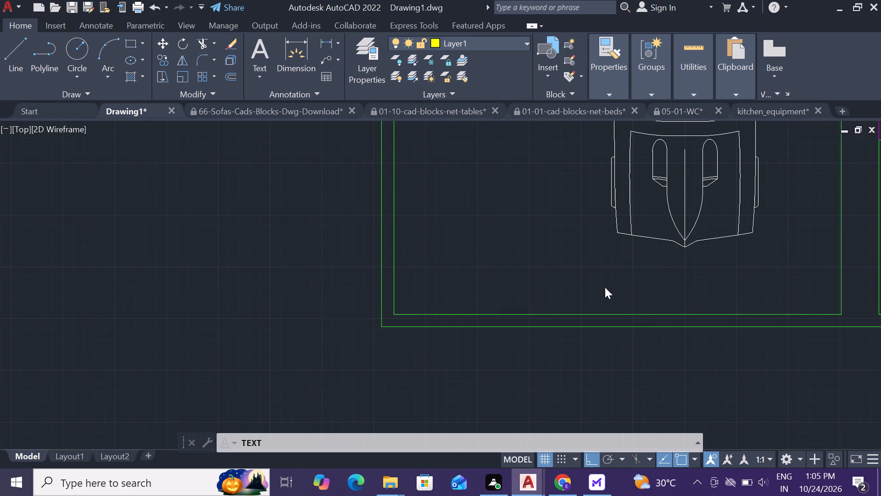
pyautogui.click(607, 295)
pyautogui.write('GATE')
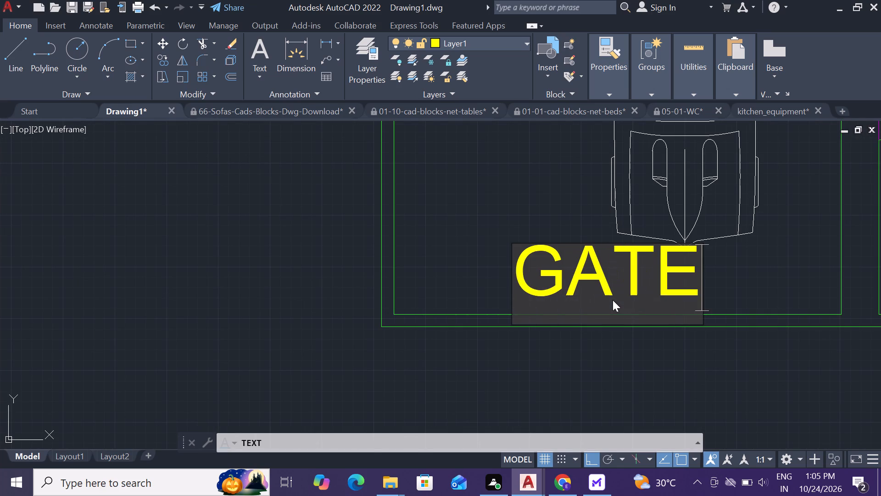
# Add the window tag W1 outside the living room's side window, next to the sofas.
pyautogui.scroll(-2, 618, 298)
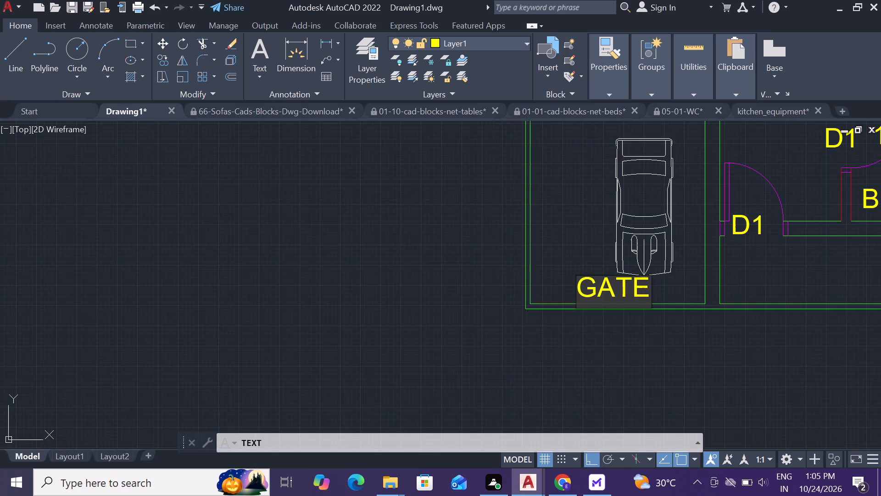
pyautogui.scroll(-2, 588, 294)
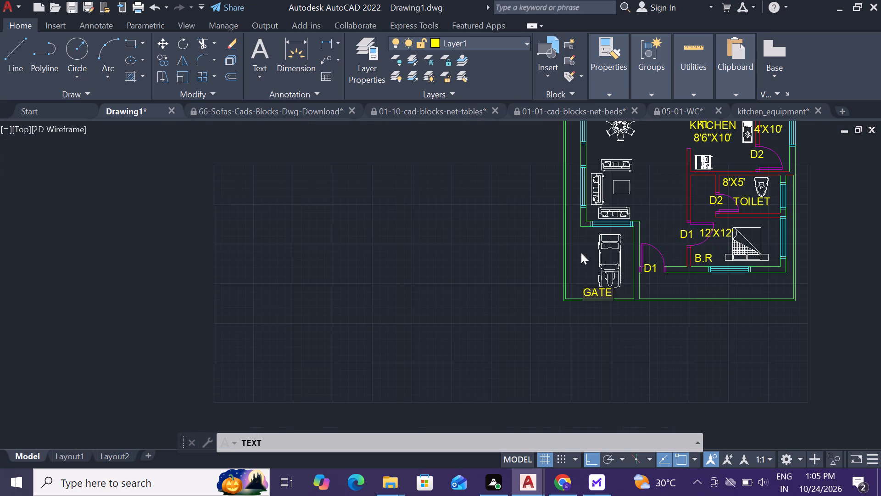
pyautogui.scroll(2, 580, 155)
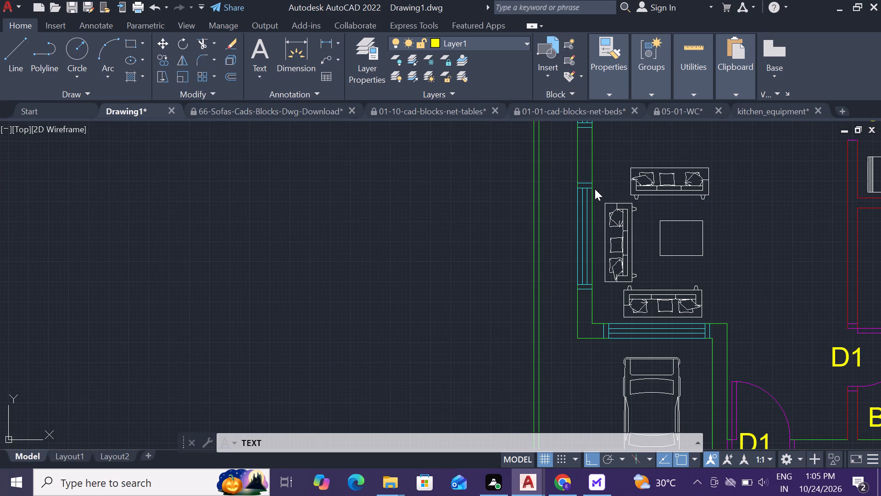
pyautogui.scroll(2, 560, 180)
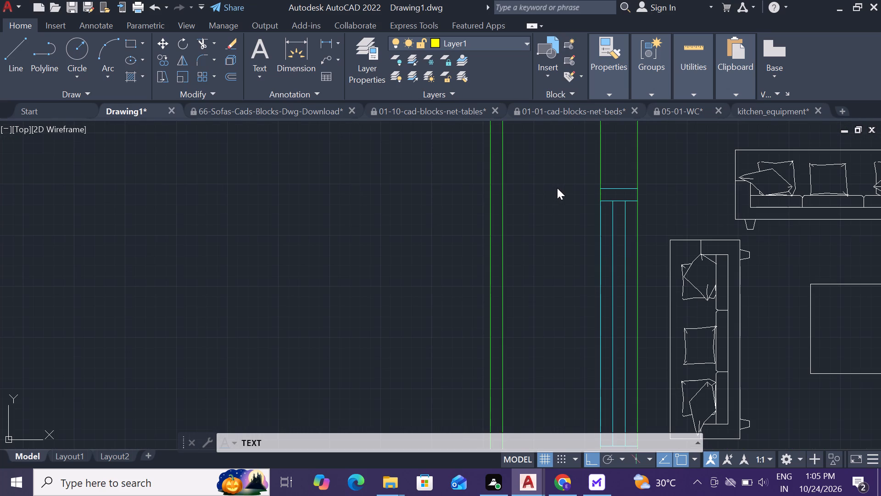
pyautogui.scroll(-1, 568, 207)
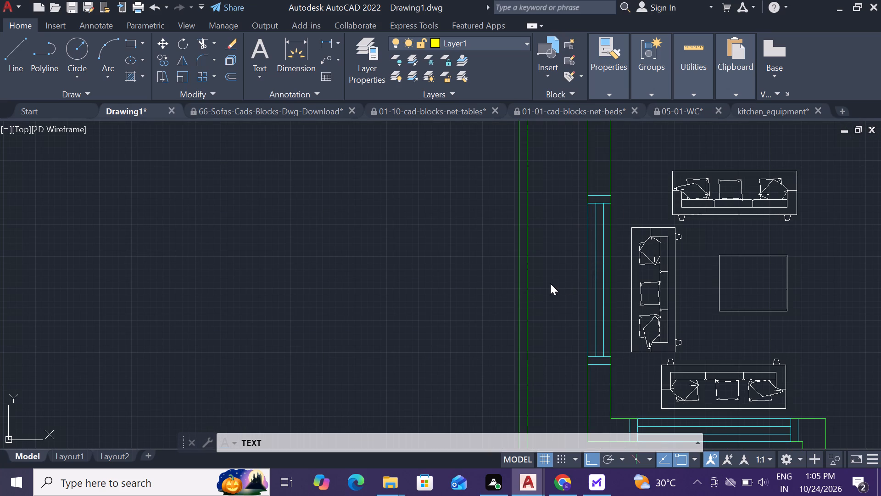
pyautogui.click(550, 283)
pyautogui.write('W1')
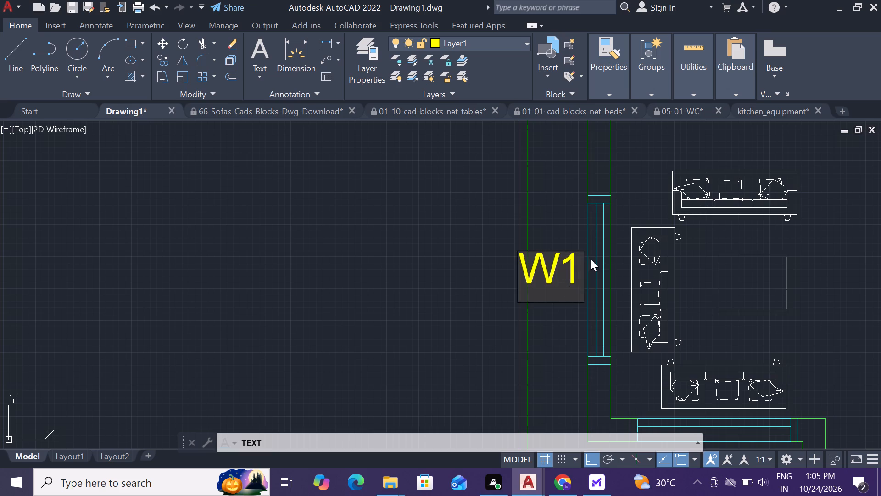
# Add the window tag W1 outside the side window next to the dining table.
pyautogui.scroll(-3, 591, 259)
pyautogui.scroll(2, 574, 169)
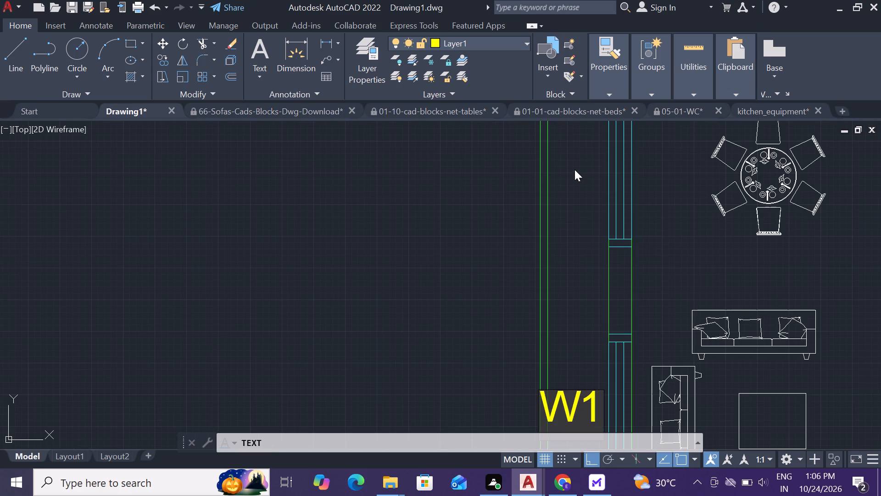
pyautogui.click(574, 169)
pyautogui.write('W1')
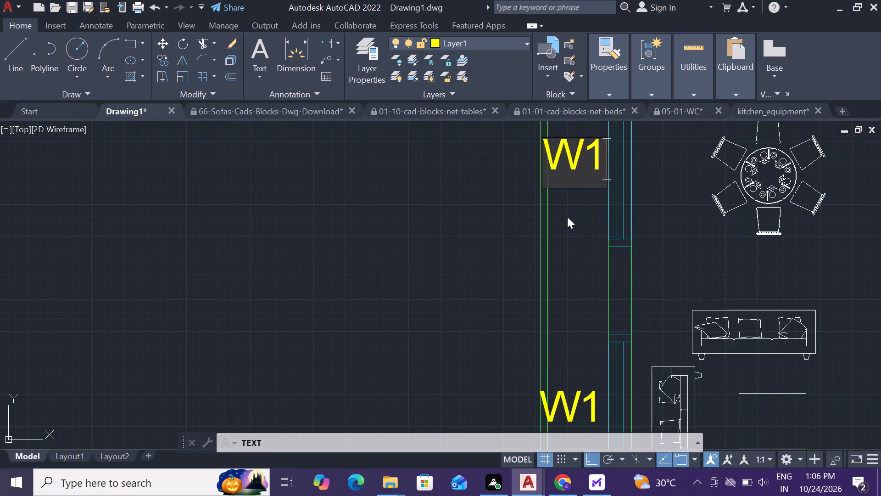
# Add the window tag W1 outside the 11'X10' bedroom's side window, behind the bed's headboard.
pyautogui.scroll(-3, 627, 236)
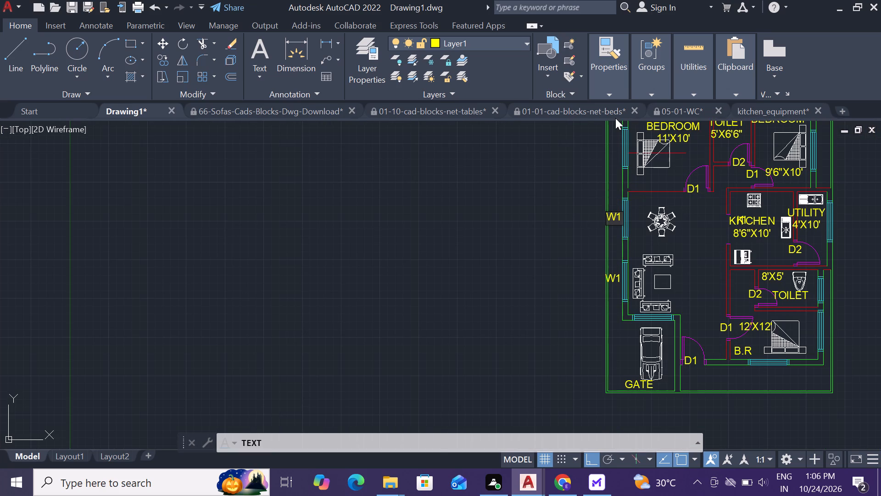
pyautogui.scroll(5, 615, 118)
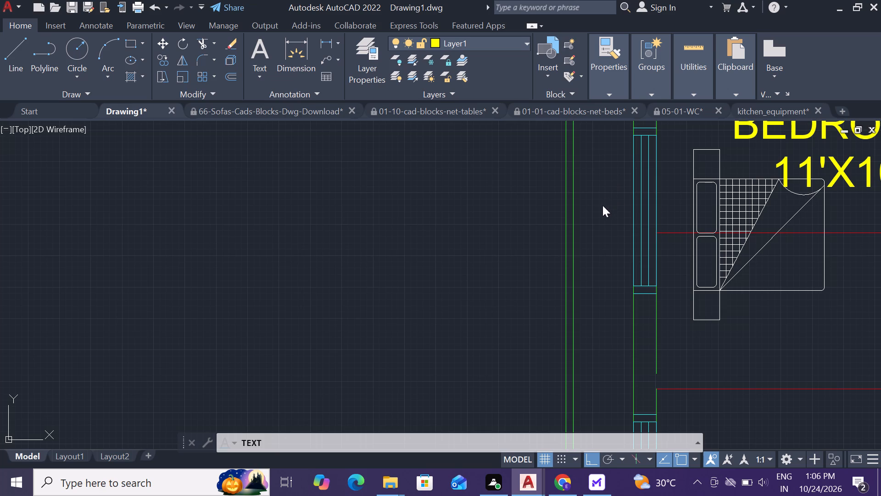
pyautogui.click(597, 211)
pyautogui.write('W1')
# Add the window tag W1 outside the 11'X10' bedroom's rear-wall window, above the BEDROOM label.
pyautogui.scroll(-2, 641, 208)
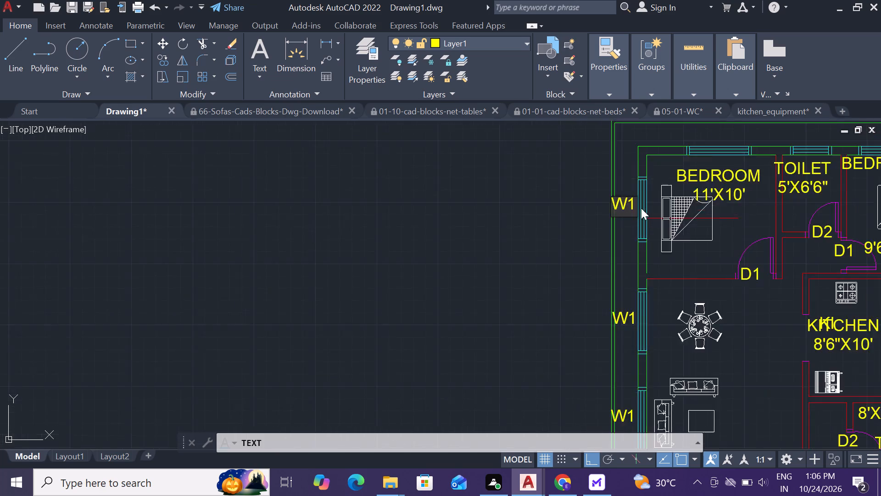
pyautogui.scroll(-3, 641, 208)
pyautogui.scroll(4, 670, 164)
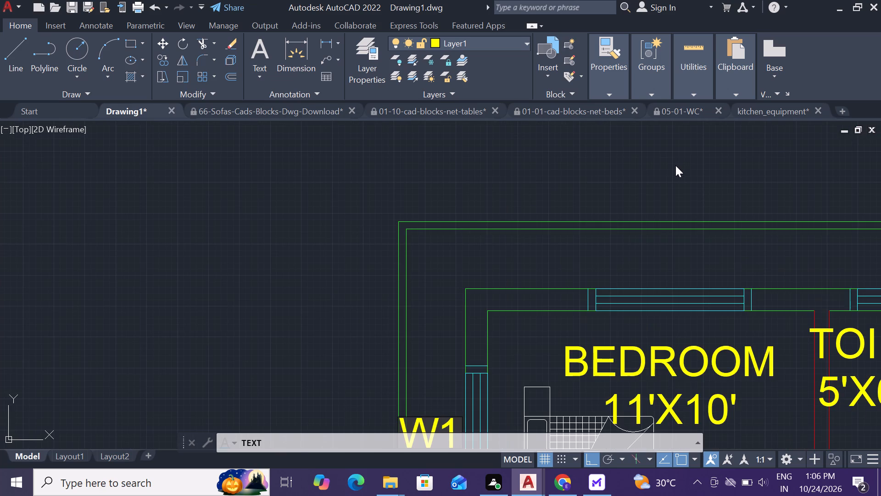
pyautogui.click(641, 265)
pyautogui.write('W1')
# Tag the ventilator opening above the 5'X6'6" toilet with the letter V.
pyautogui.scroll(-3, 679, 238)
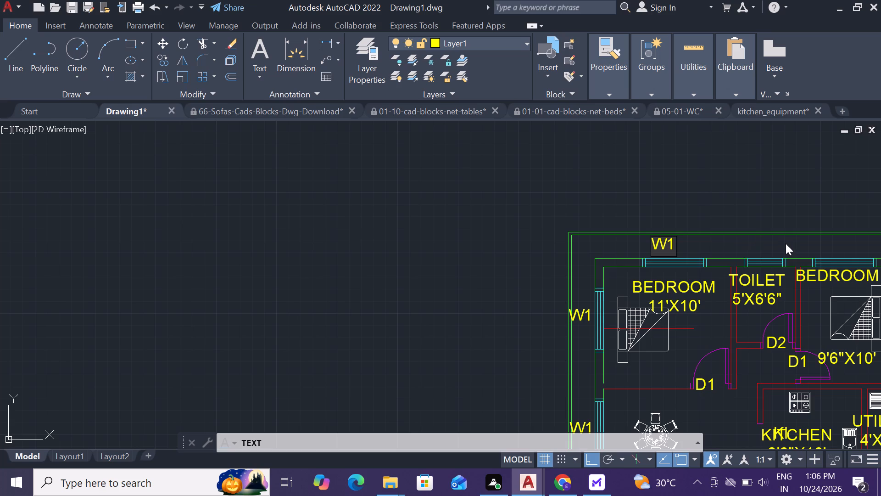
pyautogui.scroll(2, 786, 243)
pyautogui.click(730, 264)
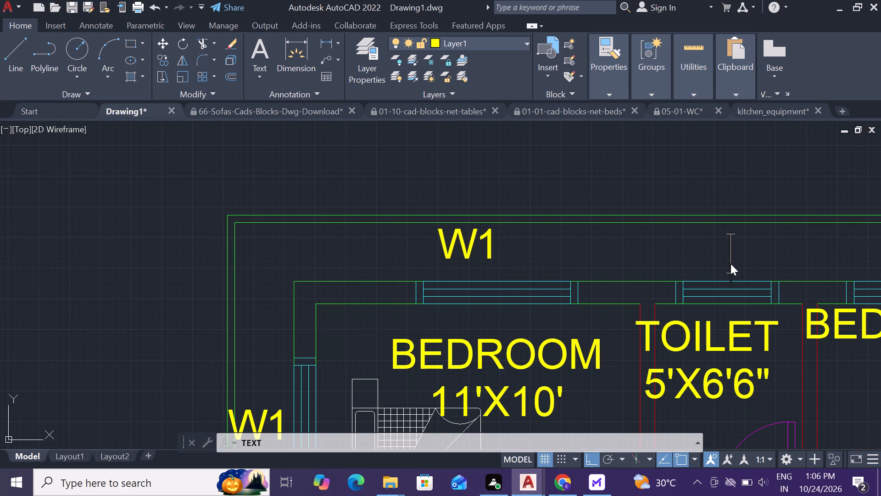
pyautogui.press('v')
# Add the window tag W1 outside the 9'6"X10' bedroom's rear-wall window, above its BEDROOM label.
pyautogui.scroll(-3, 718, 229)
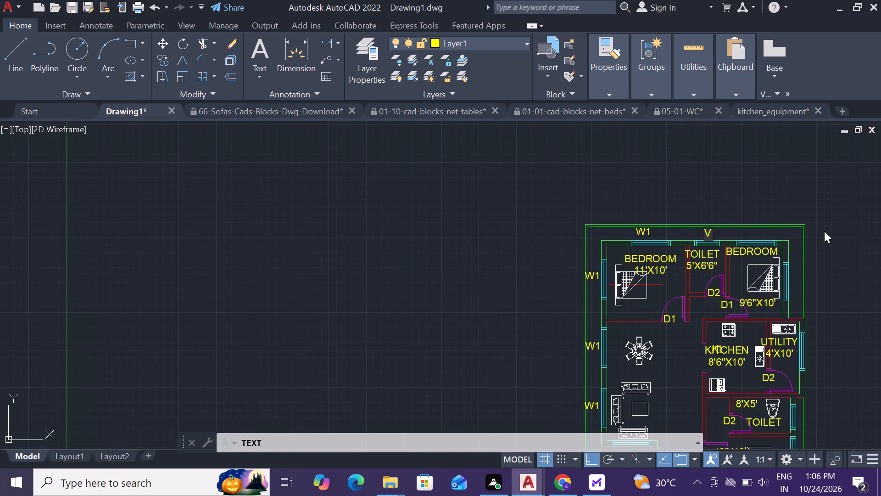
pyautogui.scroll(2, 792, 233)
pyautogui.click(705, 236)
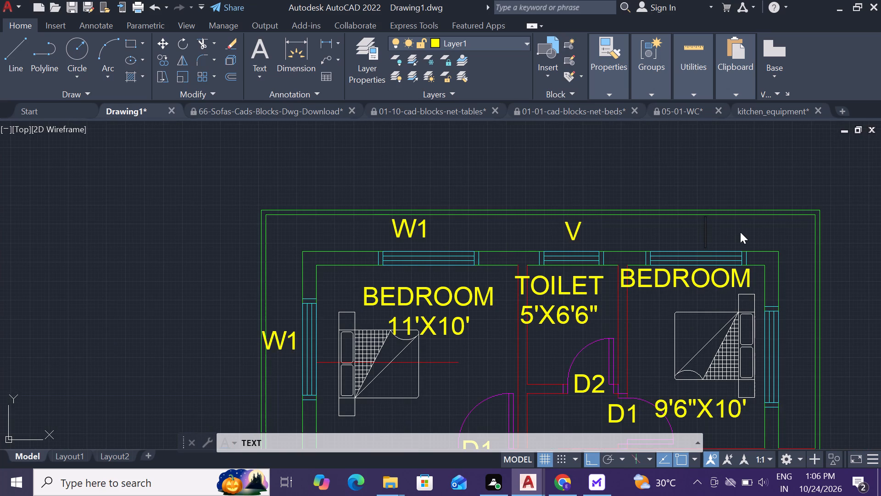
pyautogui.write('W1')
pyautogui.scroll(-1, 745, 227)
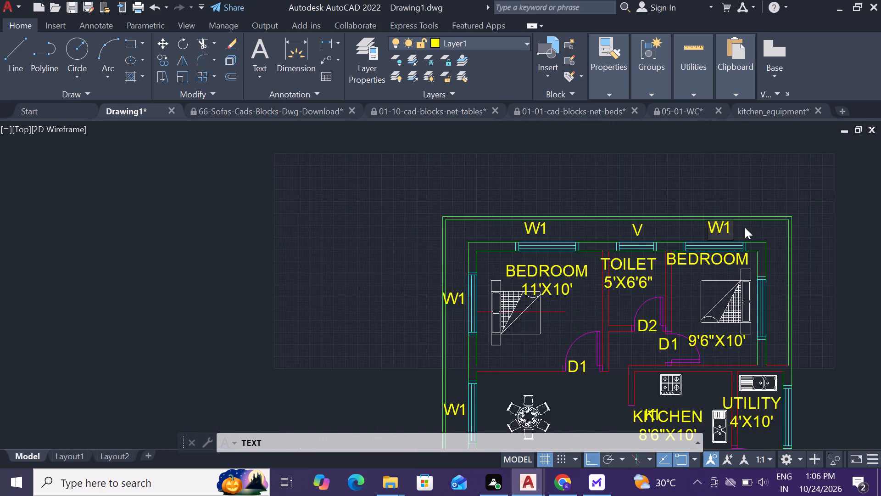
# Add the window tag W1 outside the 9'6"X10' bedroom's side window, behind the bed's headboard.
pyautogui.scroll(-1, 745, 227)
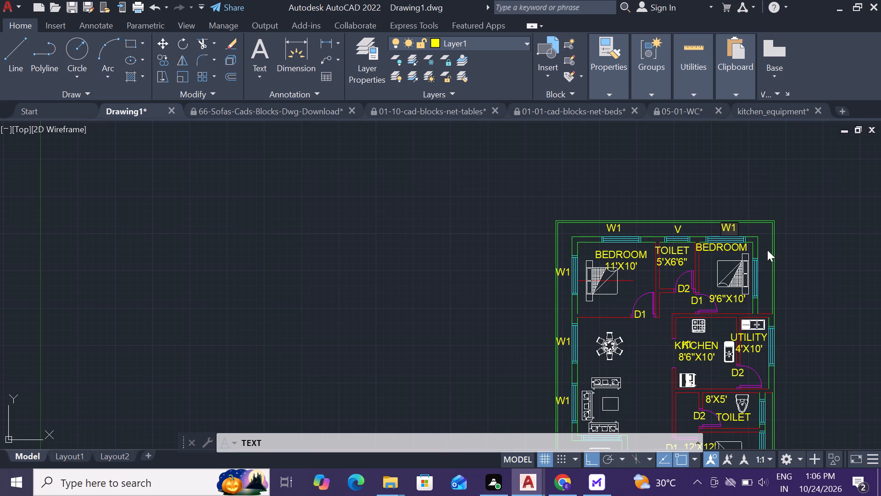
pyautogui.scroll(2, 767, 250)
pyautogui.click(747, 310)
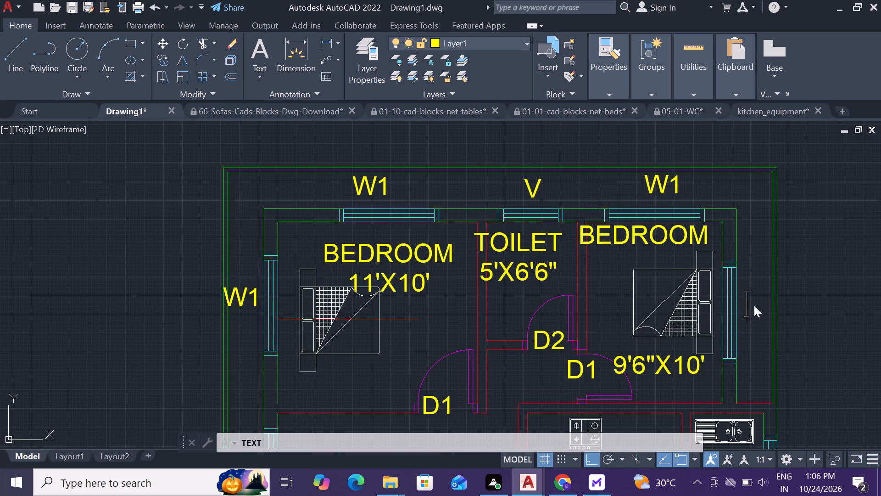
pyautogui.click(754, 305)
pyautogui.press('w')
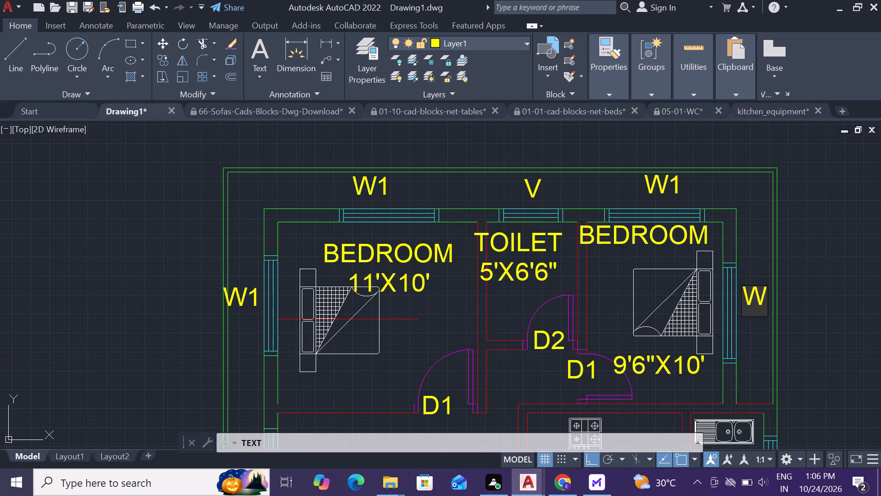
pyautogui.press('1')
# Add the window tag W1 outside the 4'X10' utility's side window, clear of the outer wall lines.
pyautogui.scroll(-3, 753, 267)
pyautogui.scroll(3, 761, 352)
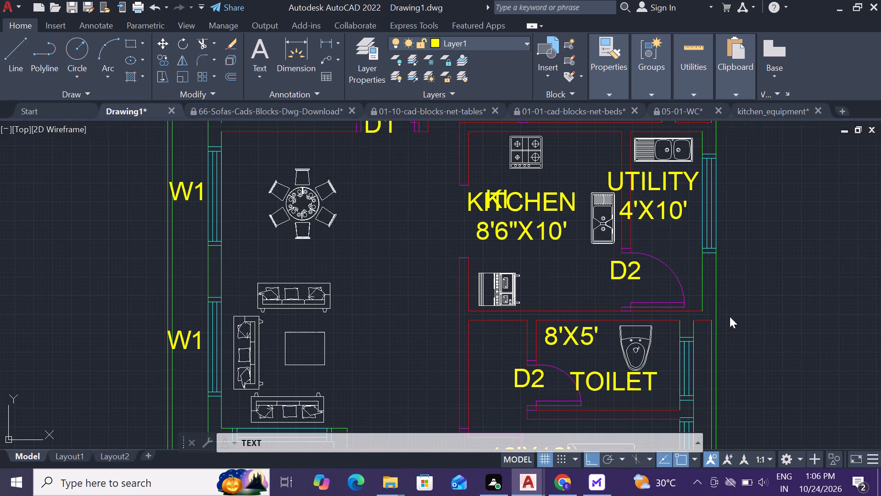
pyautogui.scroll(1, 752, 248)
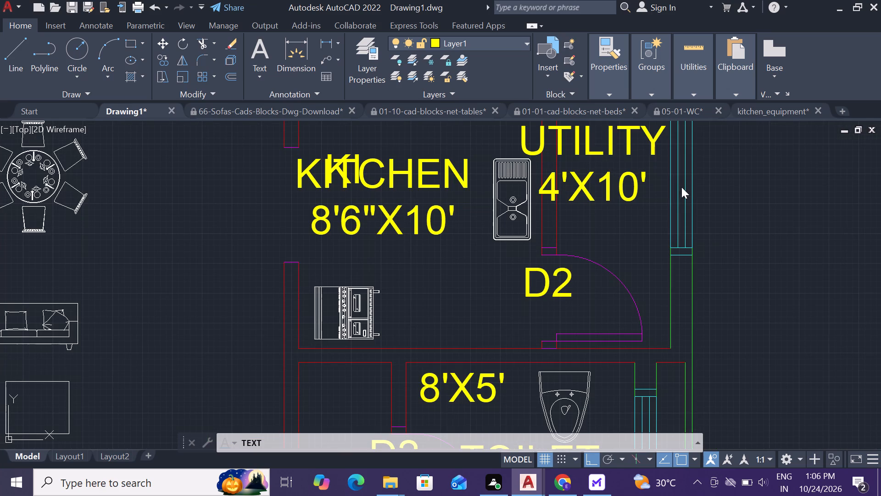
pyautogui.click(708, 193)
pyautogui.click(714, 193)
pyautogui.write('W1')
pyautogui.scroll(-1, 714, 193)
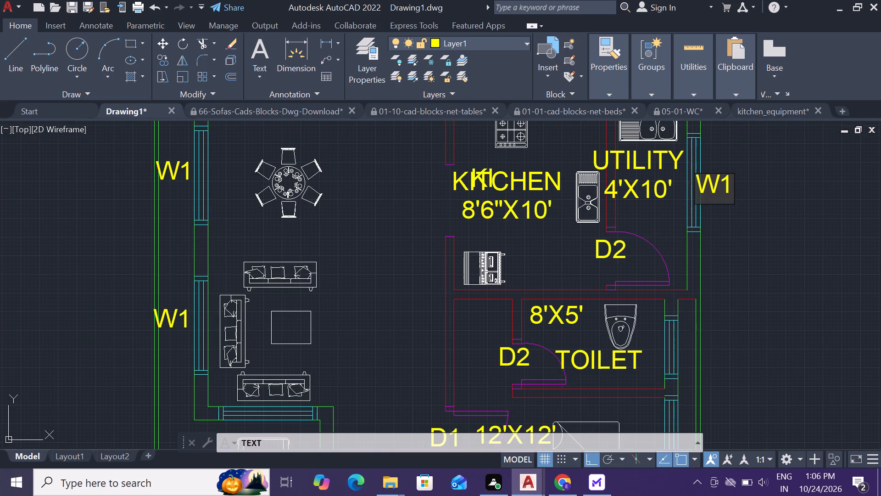
pyautogui.press('BackSpace')
pyautogui.press('BackSpace')
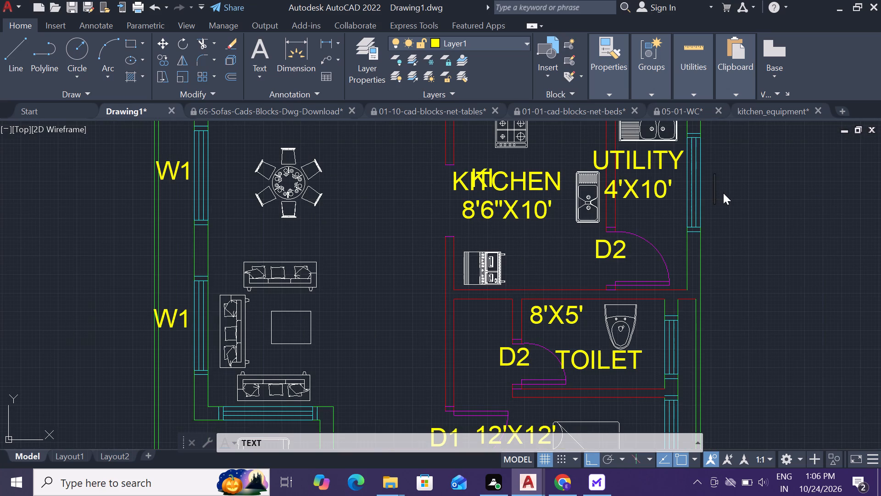
pyautogui.click(725, 192)
pyautogui.write('W1')
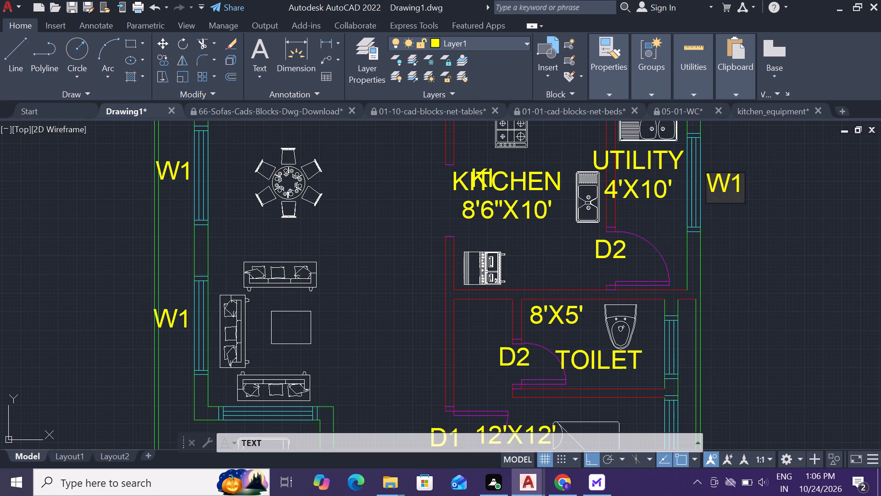
# Tag the ventilator opening in the outer wall of the 8'X5' toilet with the letter V.
pyautogui.scroll(-3, 725, 192)
pyautogui.scroll(3, 713, 251)
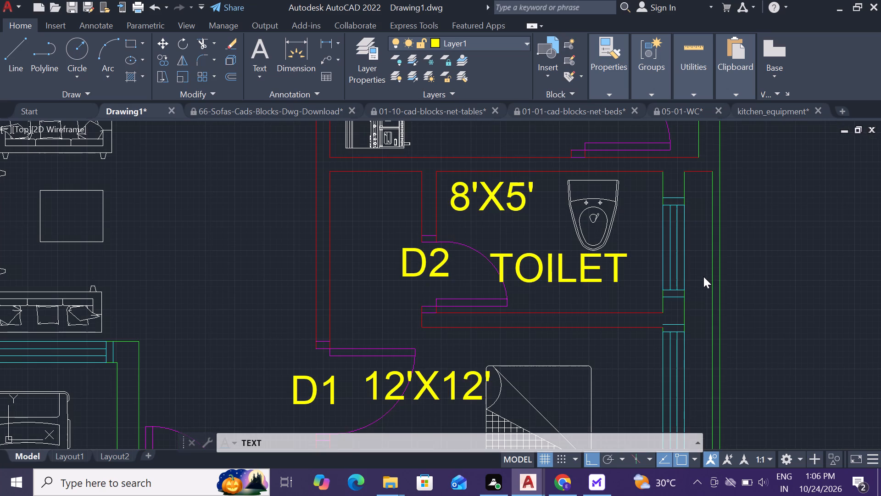
pyautogui.scroll(2, 703, 276)
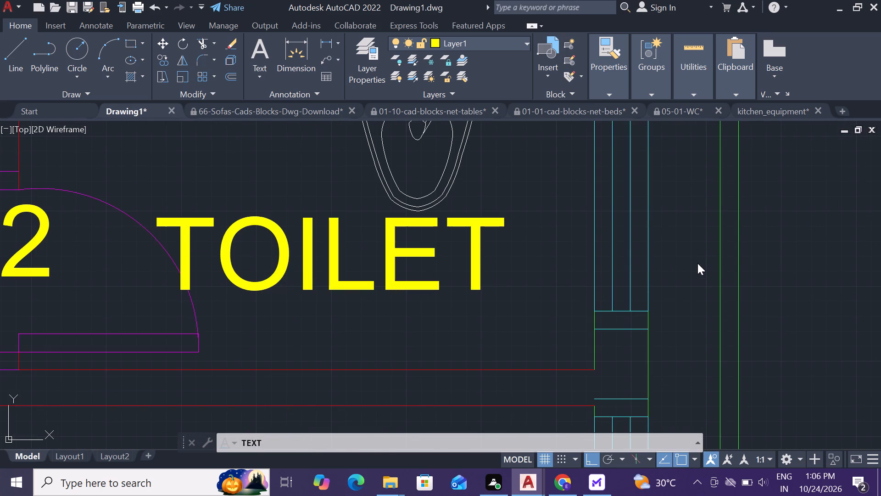
pyautogui.click(697, 263)
pyautogui.press('v')
# Add the window tag W1 outside the 12'X12' bedroom's side window, below the toilet's V tag, and finish the text command.
pyautogui.scroll(-2, 698, 268)
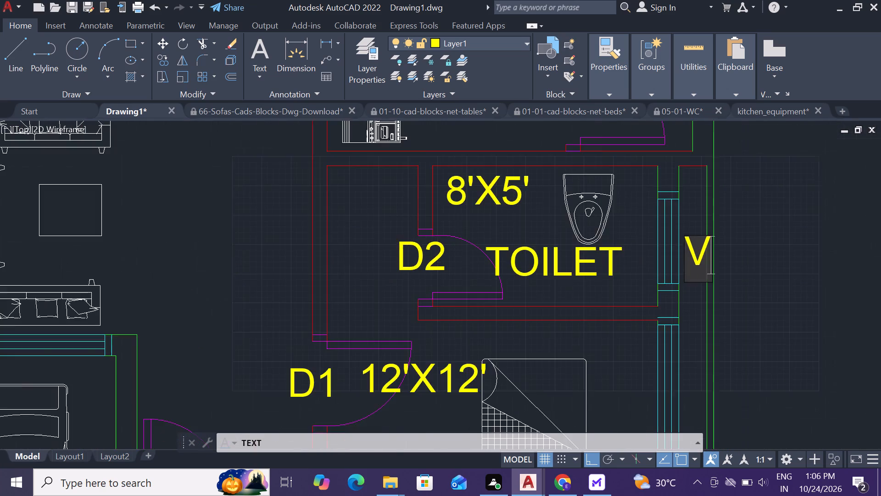
pyautogui.scroll(-2, 705, 272)
pyautogui.scroll(3, 701, 304)
pyautogui.click(697, 361)
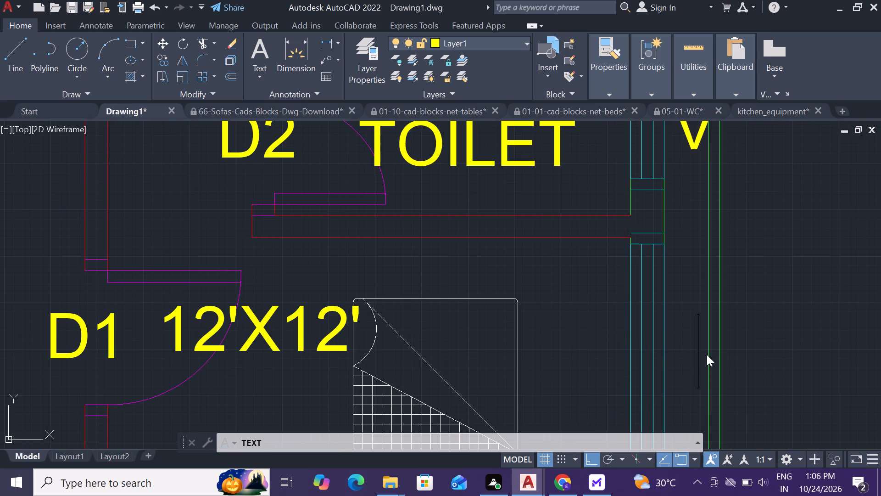
pyautogui.moveTo(726, 355); pyautogui.dragTo(720, 359)
pyautogui.click(707, 364)
pyautogui.click(718, 361)
pyautogui.write('W1')
pyautogui.scroll(-4, 725, 306)
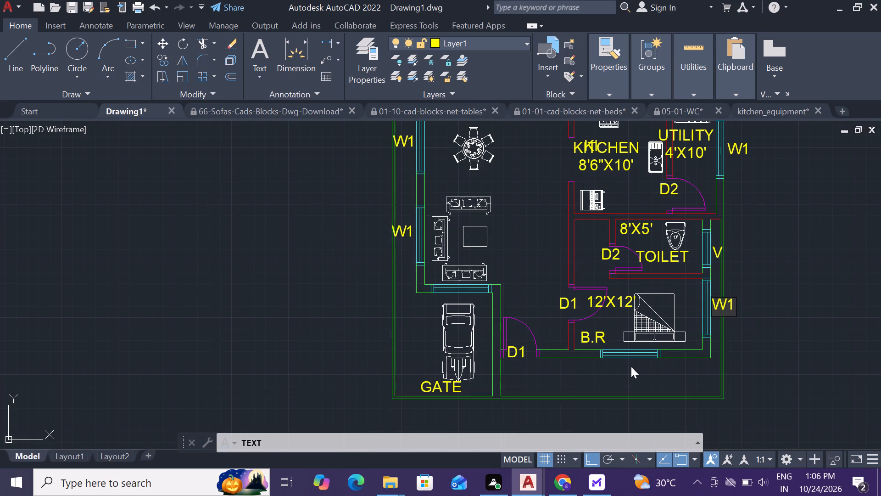
pyautogui.scroll(1, 631, 368)
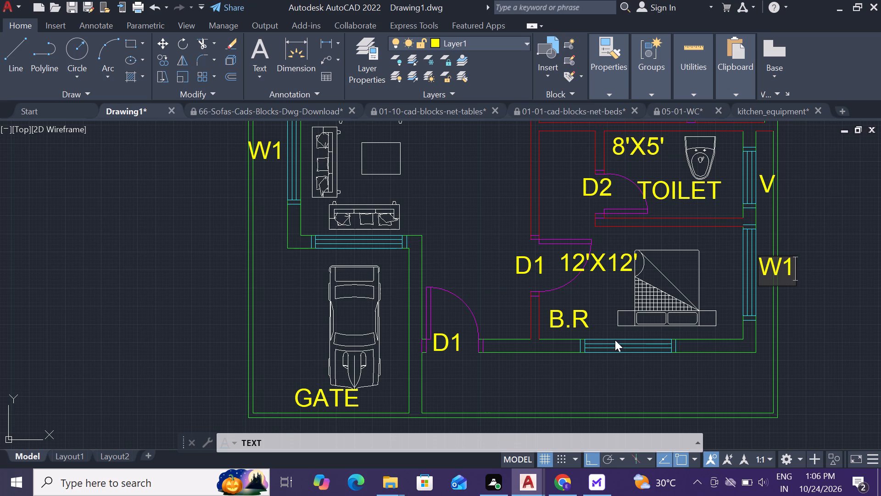
pyautogui.scroll(-1, 615, 340)
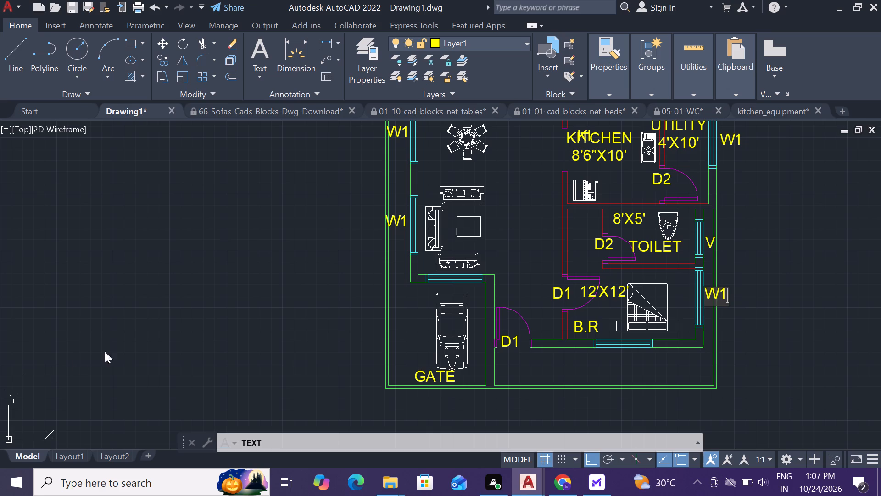
pyautogui.scroll(1, 413, 382)
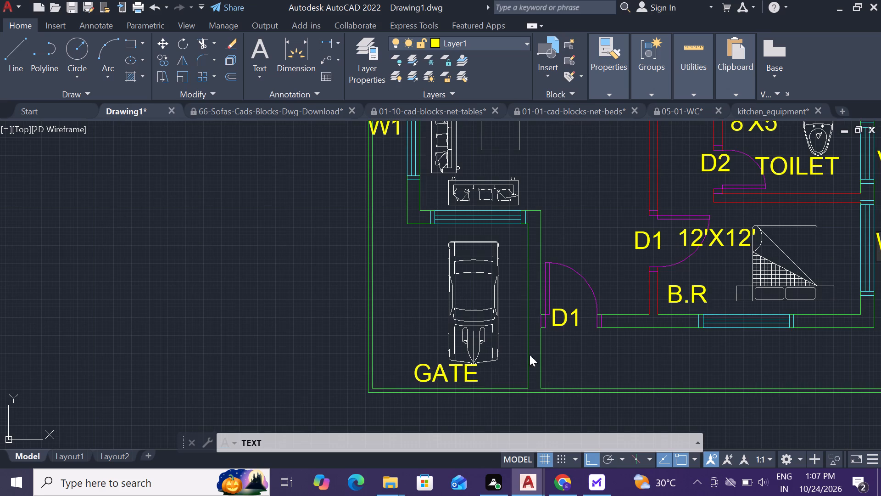
pyautogui.scroll(1, 563, 349)
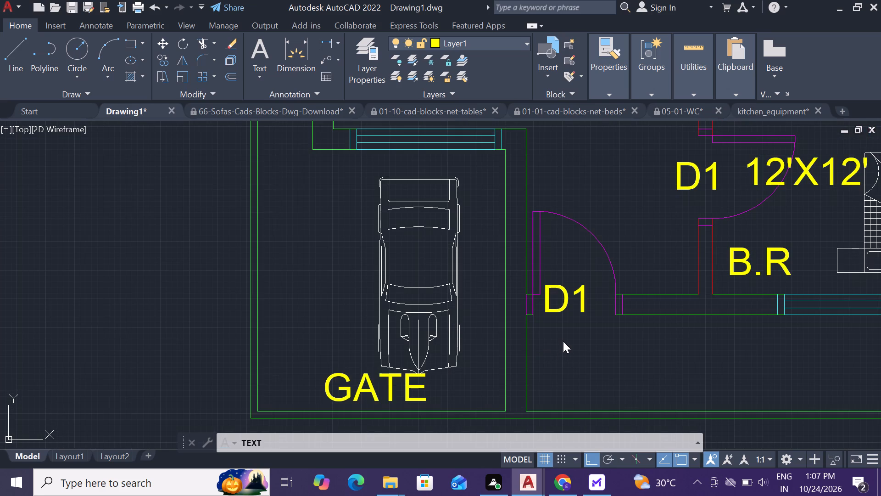
pyautogui.click(550, 355)
pyautogui.press('Escape')
# Erase the stray KI text overlapping the KITCHEN label.
pyautogui.scroll(-2, 556, 350)
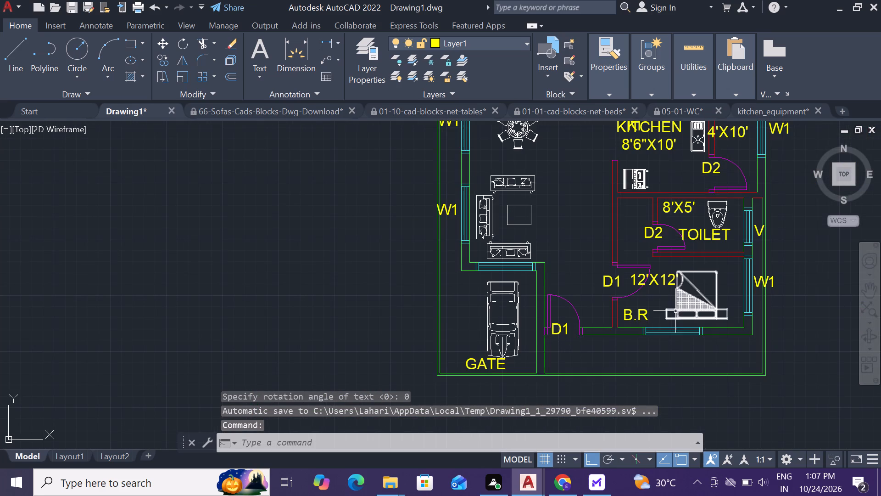
pyautogui.scroll(-2, 646, 175)
pyautogui.scroll(3, 629, 135)
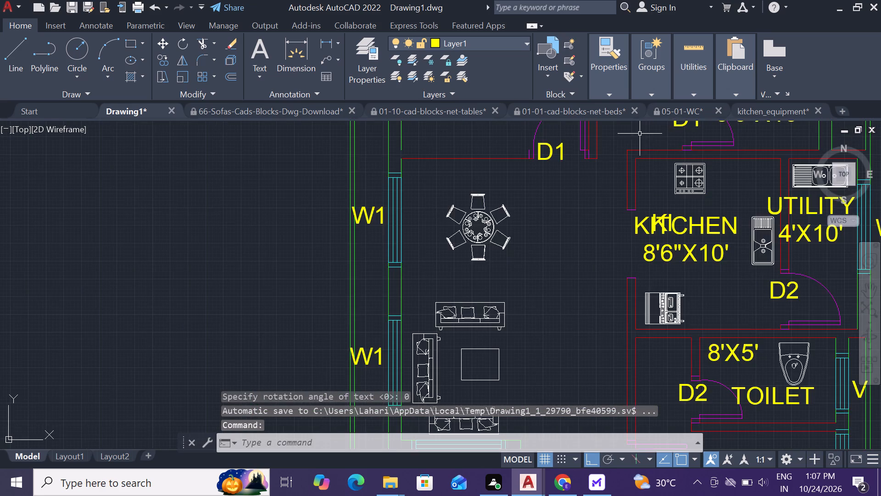
pyautogui.scroll(2, 668, 149)
pyautogui.scroll(2, 639, 321)
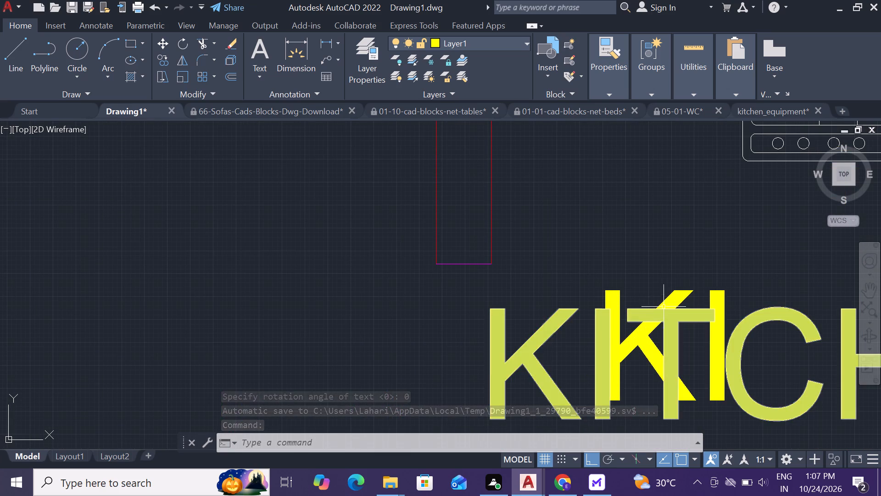
pyautogui.click(668, 300)
pyautogui.press('Delete')
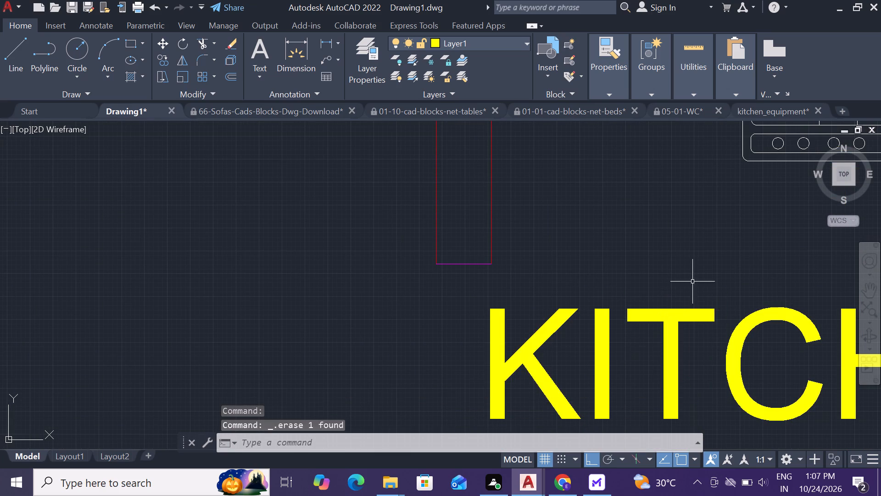
# Erase the stray red line running across the bed in the 11'X10' bedroom.
pyautogui.scroll(-3, 696, 273)
pyautogui.scroll(-2, 253, 251)
pyautogui.scroll(-2, 451, 232)
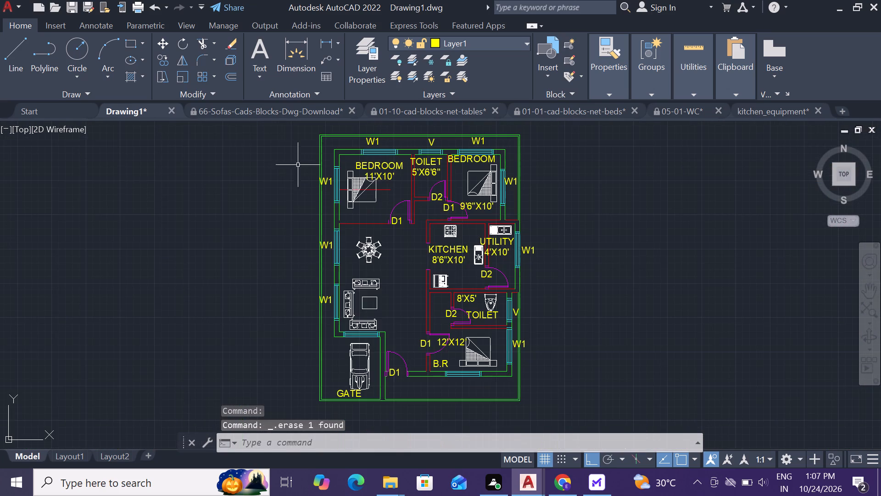
pyautogui.scroll(2, 365, 181)
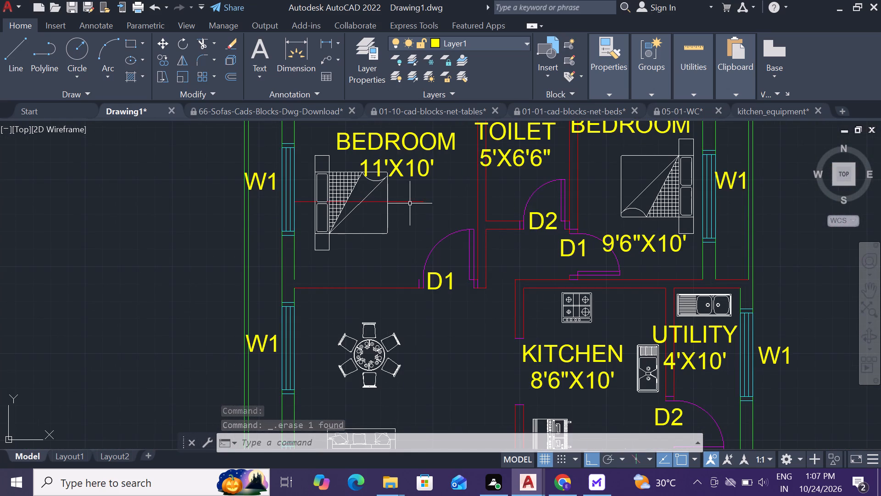
pyautogui.click(410, 203)
pyautogui.press('Delete')
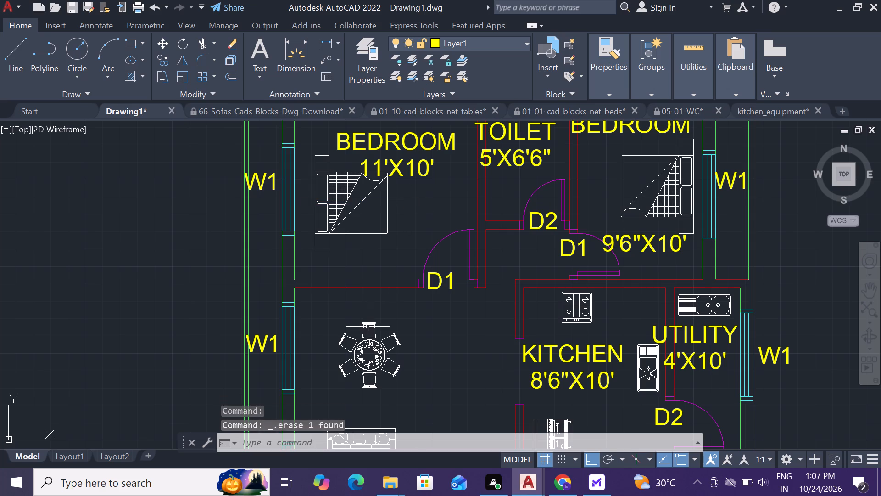
# Offset the red wall line between the 11'X10' bedroom and the dining area by 6" towards the bedroom.
pyautogui.click(385, 289)
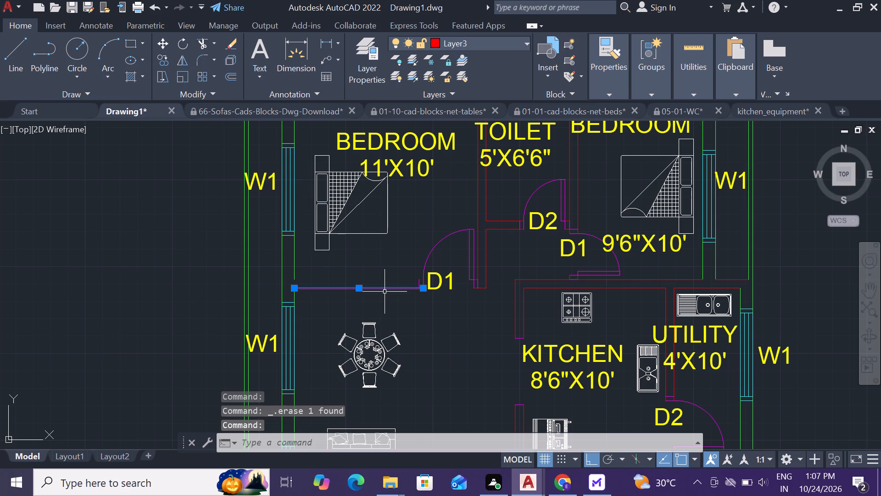
pyautogui.write('OF 6"')
pyautogui.press('Return')
pyautogui.click(382, 276)
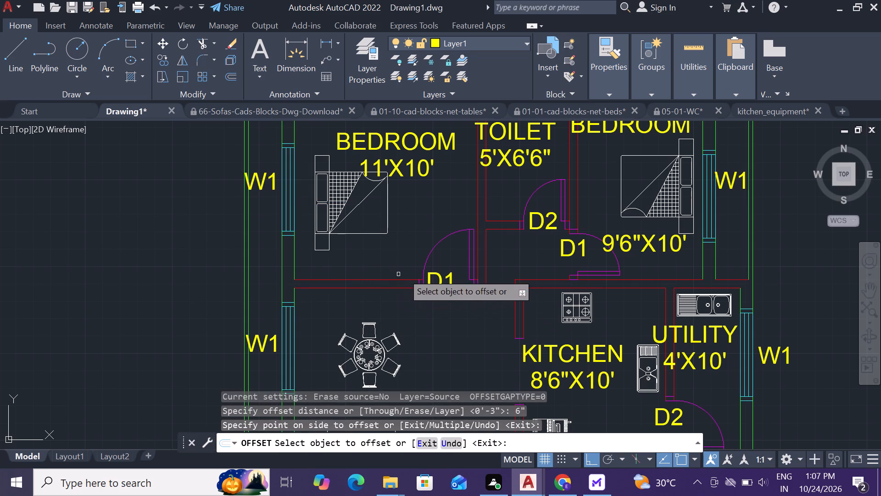
pyautogui.press('`')
pyautogui.scroll(-2, 480, 264)
pyautogui.scroll(2, 539, 198)
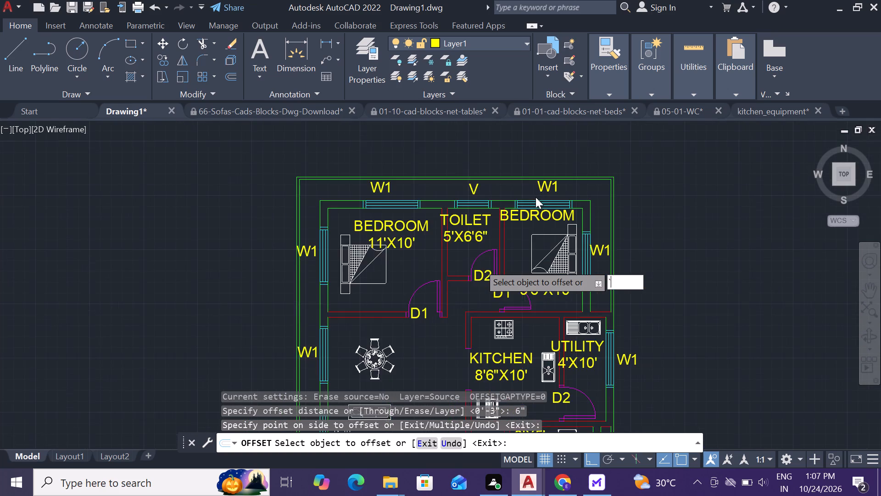
pyautogui.scroll(1, 367, 257)
pyautogui.click(432, 220)
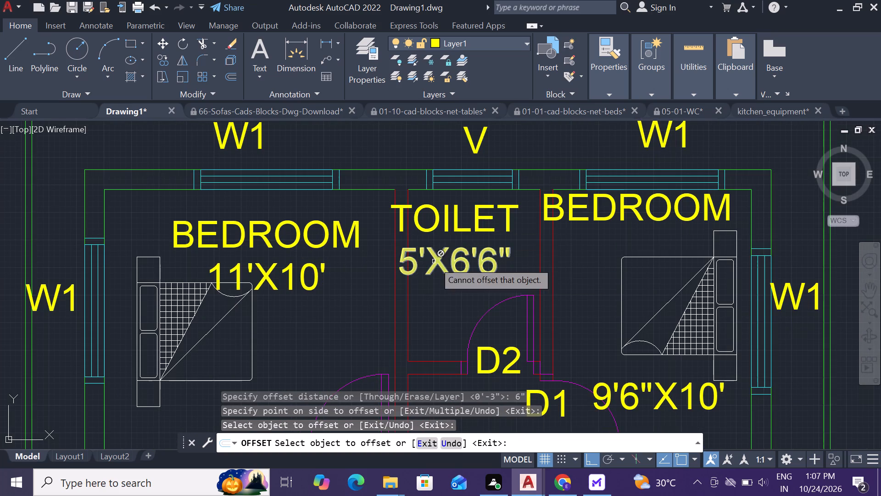
pyautogui.press('Escape')
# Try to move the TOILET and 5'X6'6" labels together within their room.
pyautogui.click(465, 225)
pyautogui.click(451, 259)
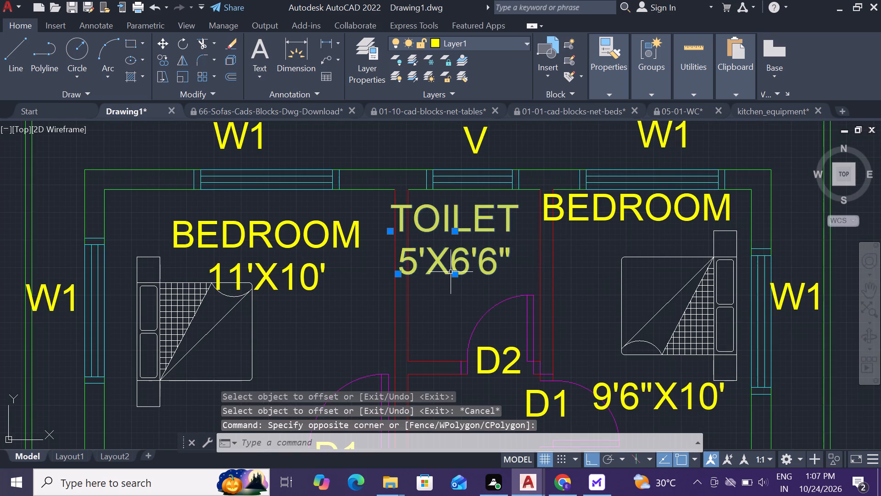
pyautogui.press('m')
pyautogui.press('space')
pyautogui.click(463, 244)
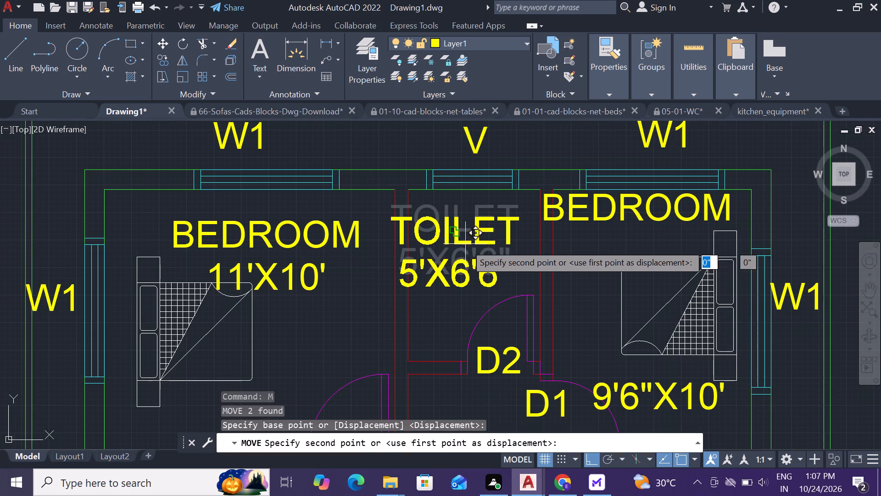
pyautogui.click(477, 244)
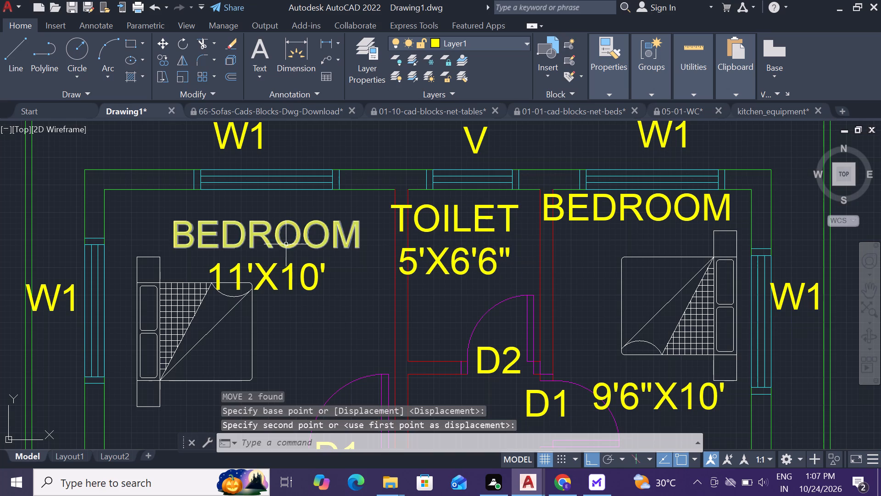
# Move the BEDROOM and 11'X10' labels together towards the W1 window above them, clear of the bed.
pyautogui.click(286, 242)
pyautogui.click(284, 284)
pyautogui.click(288, 282)
pyautogui.click(302, 273)
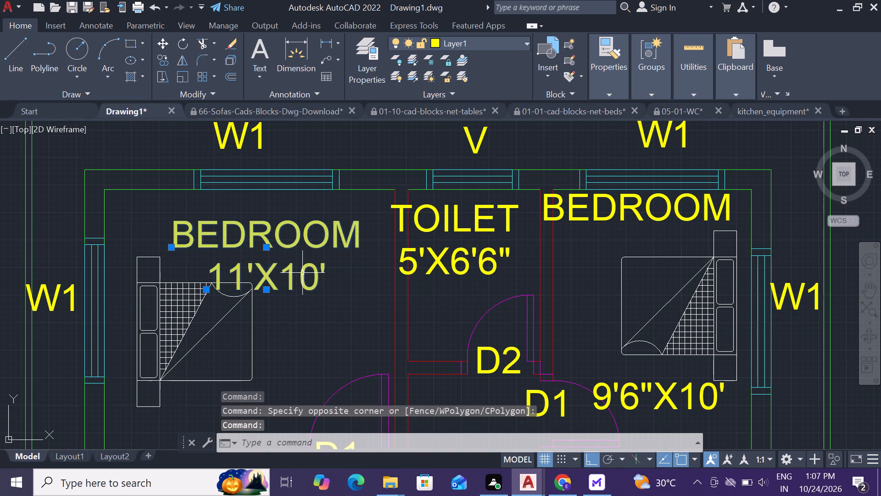
pyautogui.write('M')
pyautogui.press('space')
pyautogui.click(284, 273)
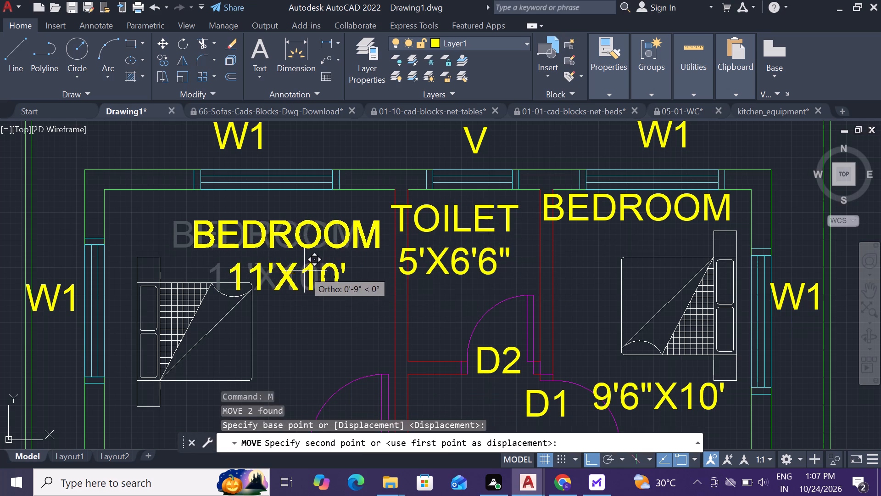
pyautogui.click(276, 252)
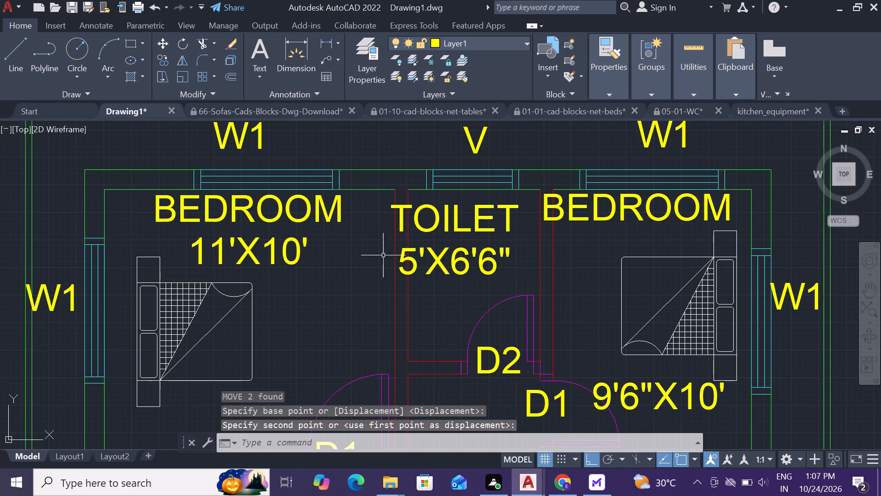
# Shift the BEDROOM label of the 9'6"X10' bedroom away from the toilet wall so it sits between the room's walls.
pyautogui.click(613, 213)
pyautogui.write('M')
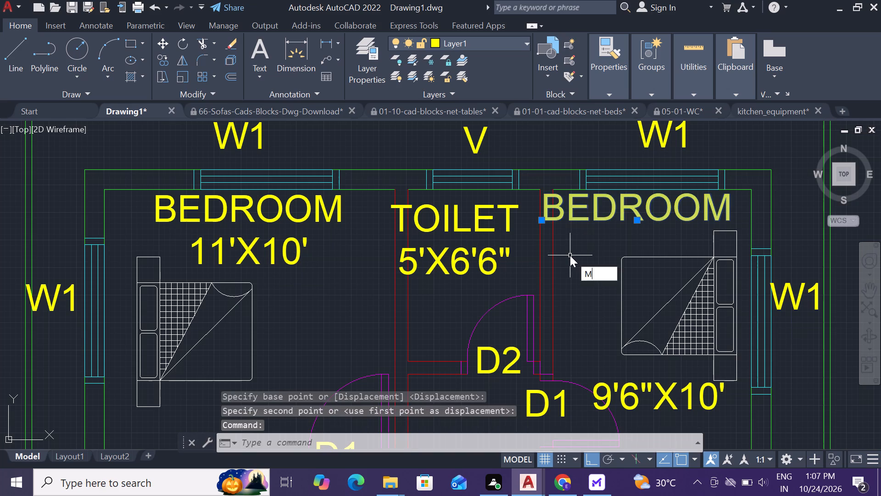
pyautogui.press('space')
pyautogui.click(602, 205)
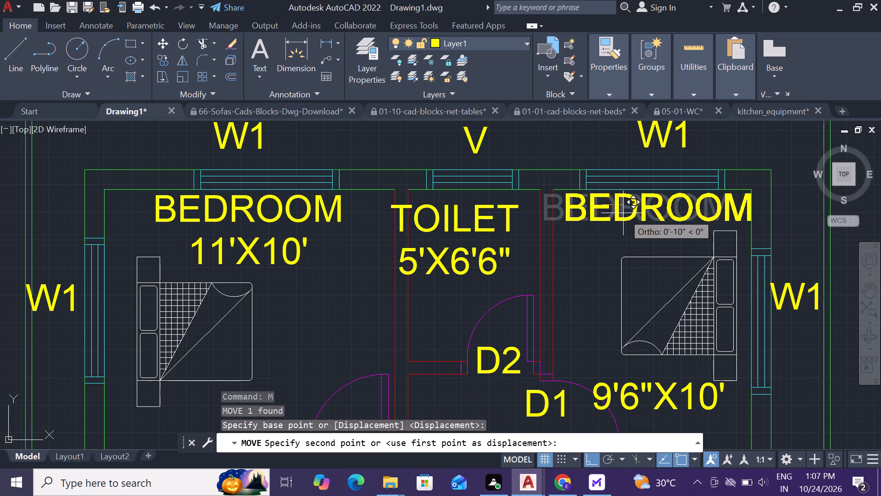
pyautogui.click(620, 214)
# Move the 9'6"X10' label sideways within its bedroom, away from the D1 door swing.
pyautogui.scroll(-1, 613, 316)
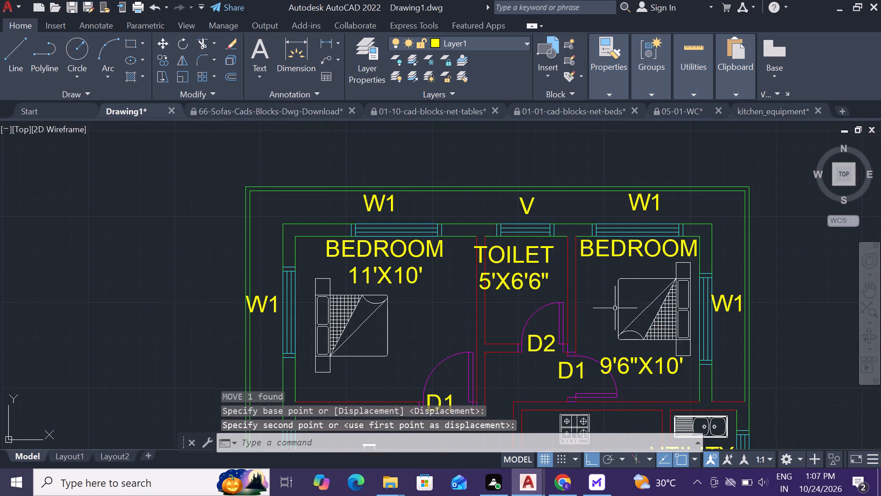
pyautogui.scroll(2, 617, 352)
pyautogui.click(630, 372)
pyautogui.click(619, 384)
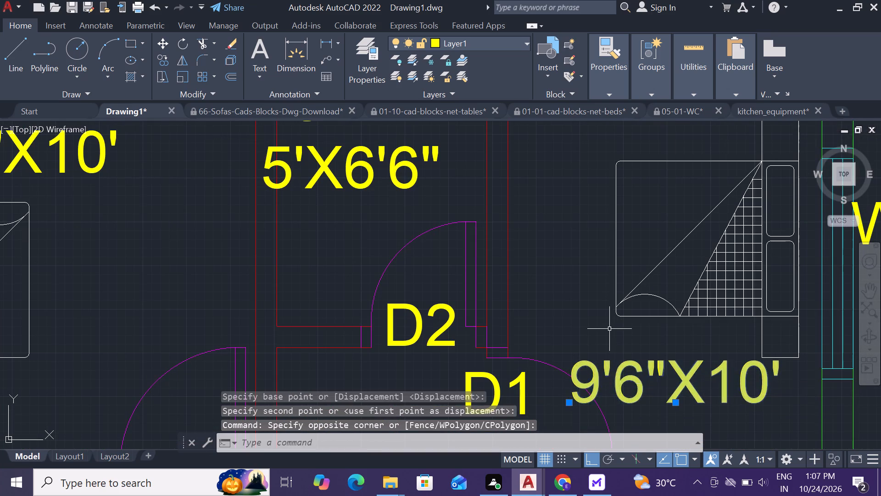
pyautogui.scroll(-2, 607, 310)
pyautogui.press('m')
pyautogui.press('space')
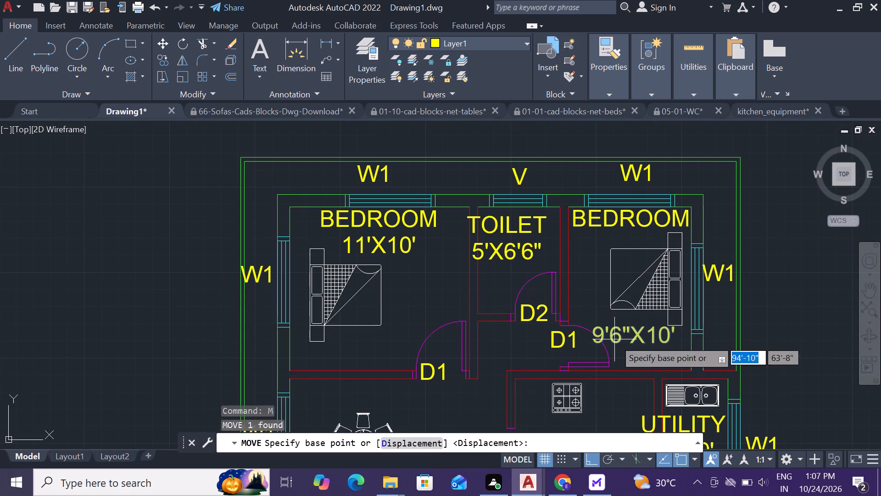
pyautogui.click(614, 339)
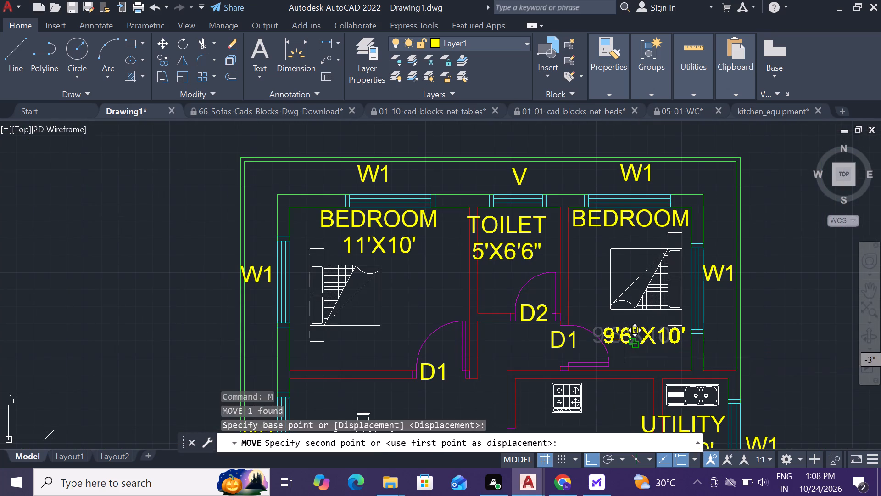
pyautogui.click(625, 341)
# Shift the UTILITY and 4'X10' labels together about 4" towards the utility room's W1 window.
pyautogui.scroll(-3, 620, 321)
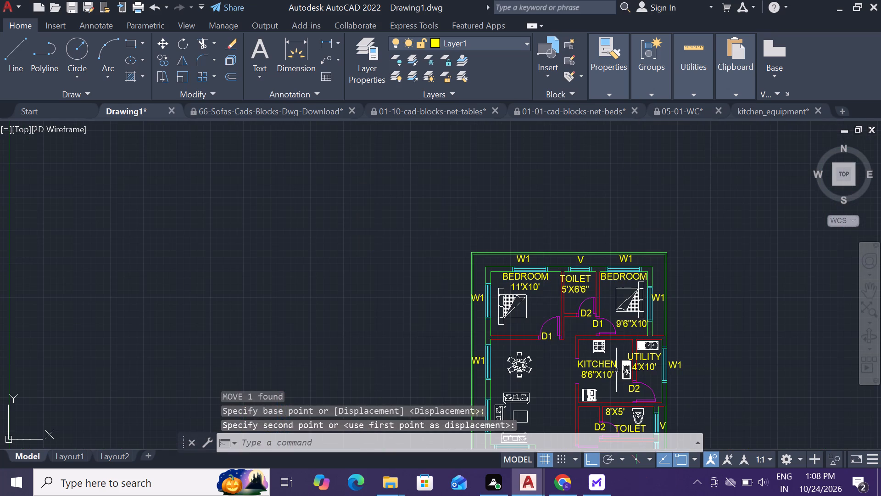
pyautogui.scroll(2, 632, 364)
pyautogui.scroll(2, 667, 378)
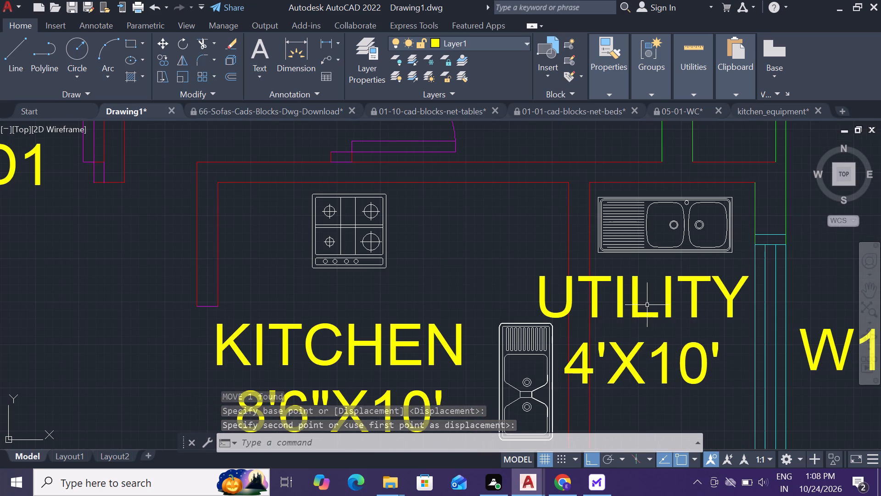
pyautogui.click(647, 304)
pyautogui.click(632, 349)
pyautogui.write('M')
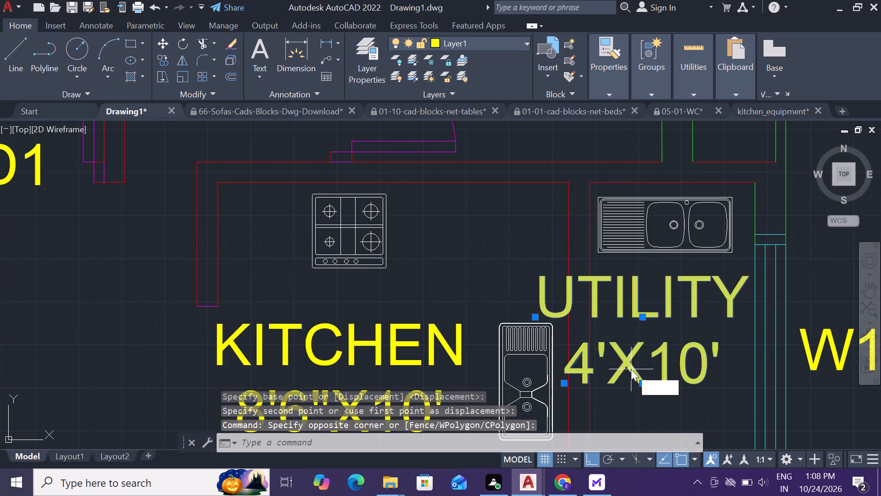
pyautogui.press('space')
pyautogui.click(632, 361)
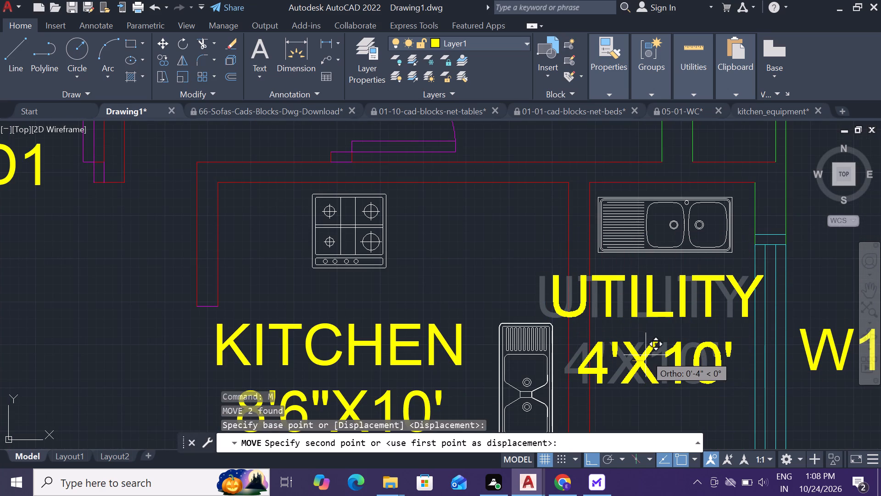
pyautogui.write('RO')
pyautogui.press('space')
pyautogui.moveTo(646, 350); pyautogui.dragTo(649, 344)
# Rotate the UTILITY and 4'X10' labels together by 90° so they read vertically.
pyautogui.moveTo(652, 314); pyautogui.dragTo(645, 332)
pyautogui.click(641, 373)
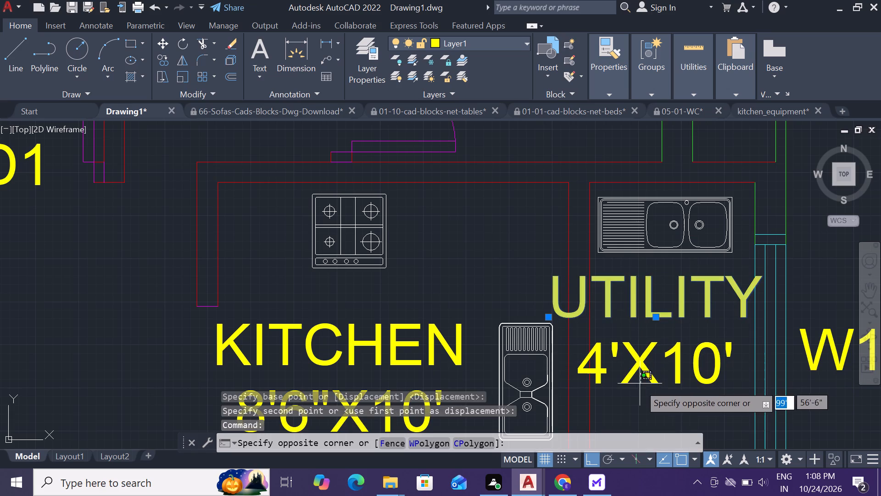
pyautogui.click(637, 389)
pyautogui.click(635, 364)
pyautogui.write('RO')
pyautogui.press('space')
pyautogui.click(658, 361)
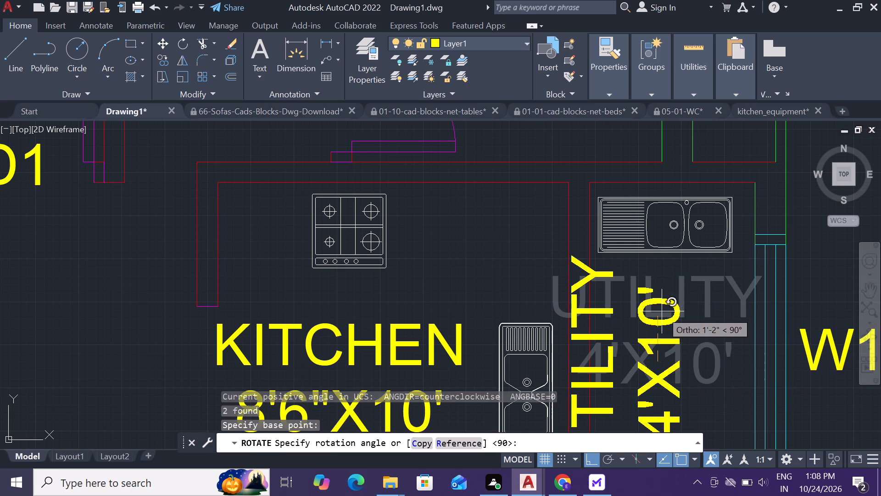
pyautogui.click(662, 311)
# Move the rotated UTILITY and 4'X10' labels together off the kitchen wall and into the utility room below the sink.
pyautogui.click(640, 336)
pyautogui.click(641, 363)
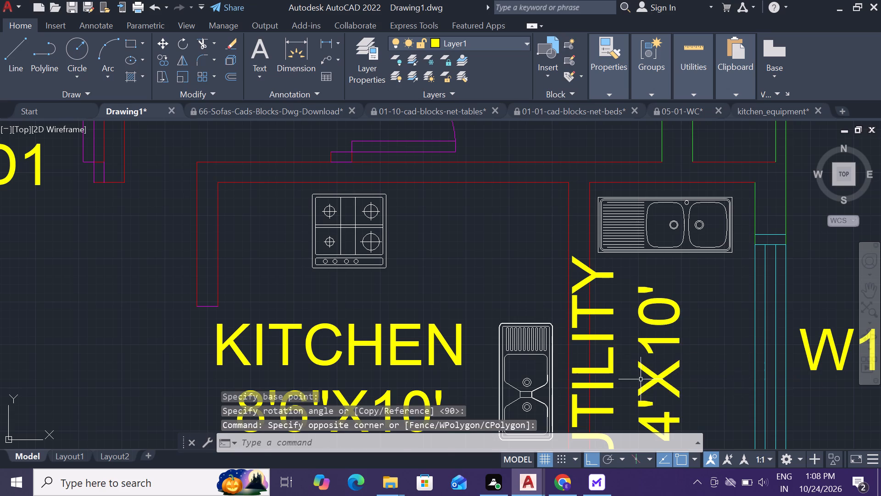
pyautogui.click(641, 379)
pyautogui.click(634, 395)
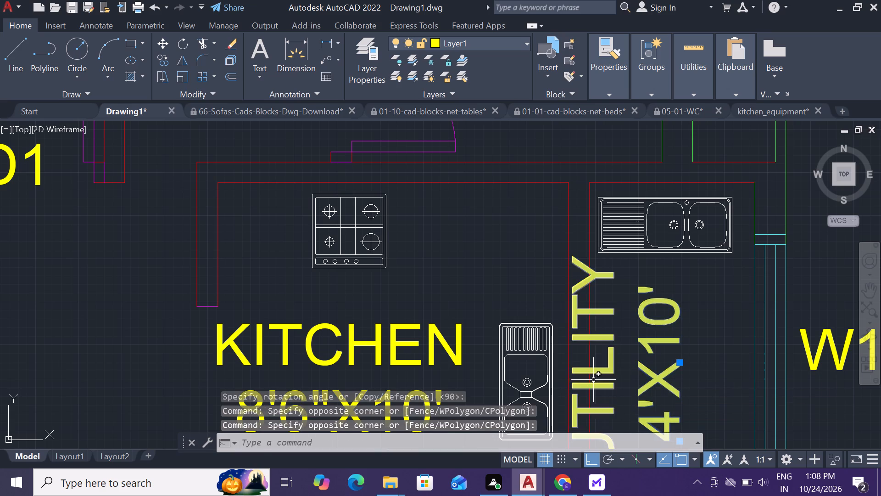
pyautogui.click(598, 372)
pyautogui.write('M')
pyautogui.press('space')
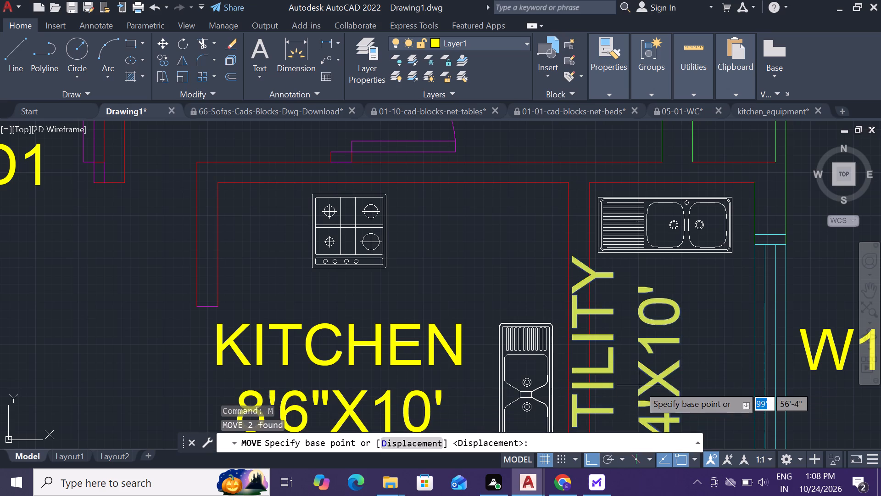
pyautogui.click(639, 385)
pyautogui.click(676, 378)
# Review the label placement across the rest of the plan, down to the car parking and gate area.
pyautogui.scroll(-1, 680, 348)
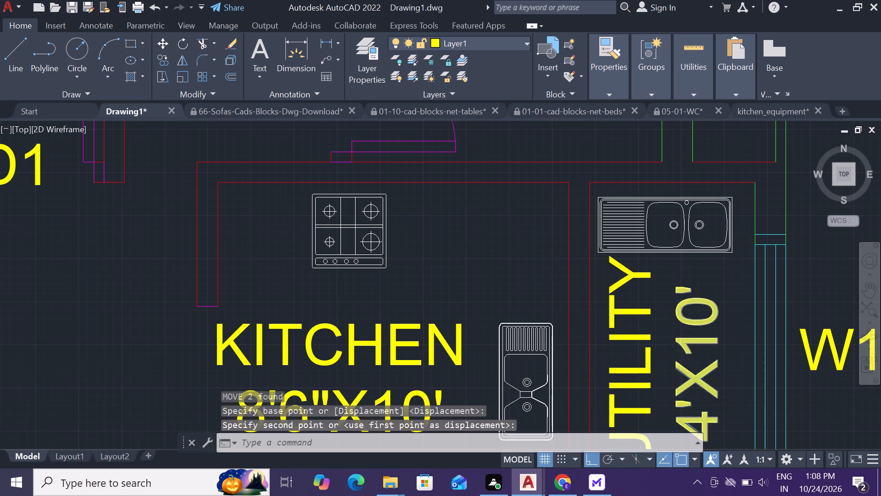
pyautogui.scroll(-2, 680, 348)
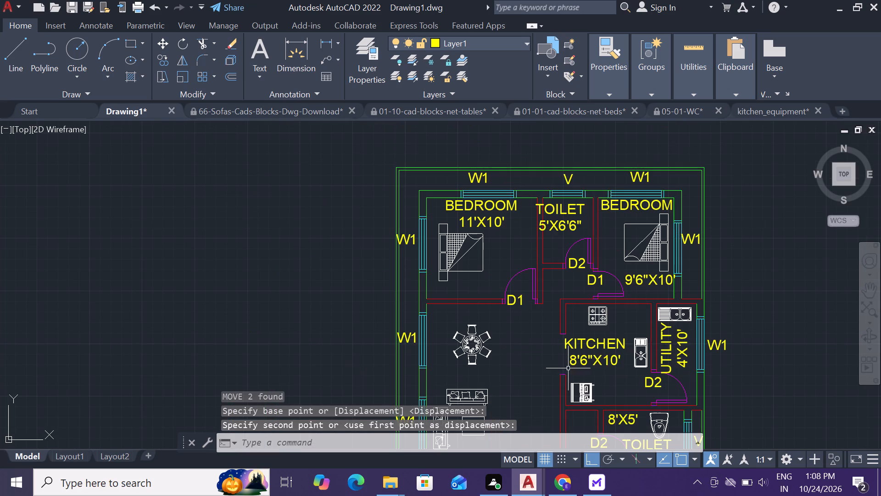
pyautogui.scroll(-2, 584, 321)
pyautogui.scroll(2, 578, 365)
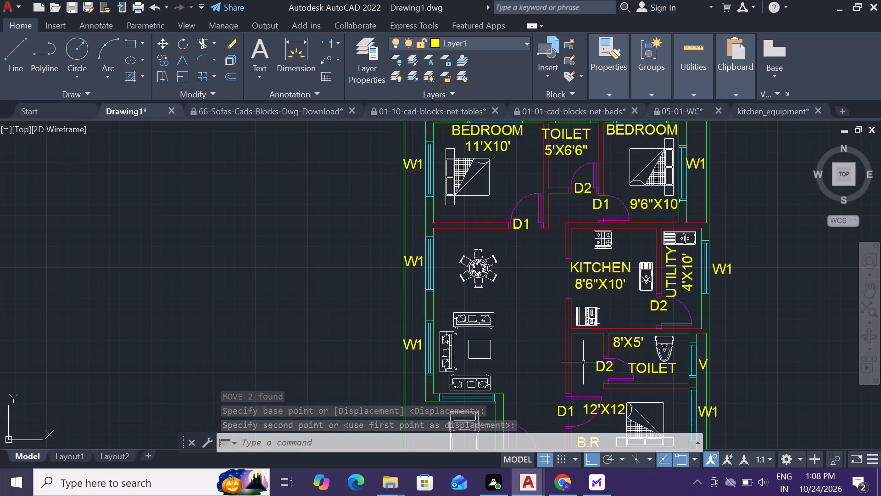
pyautogui.scroll(-2, 590, 352)
pyautogui.scroll(2, 559, 400)
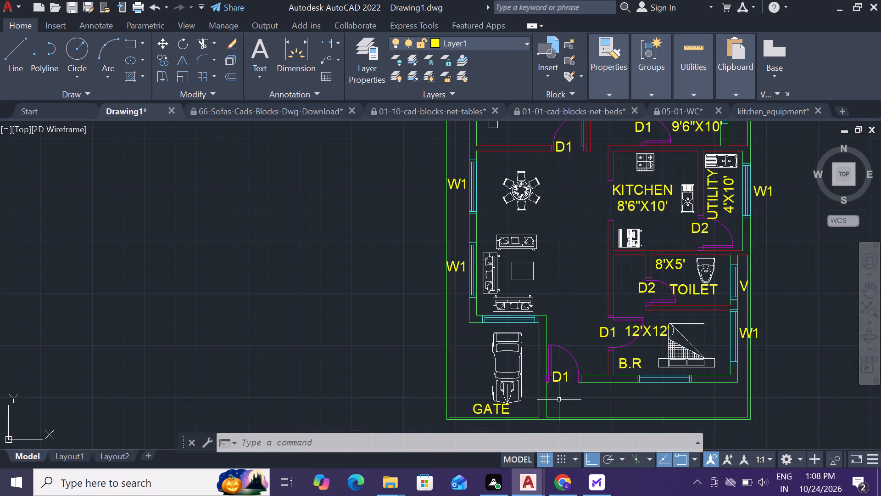
pyautogui.scroll(1, 558, 395)
pyautogui.scroll(-3, 554, 310)
pyautogui.scroll(3, 511, 361)
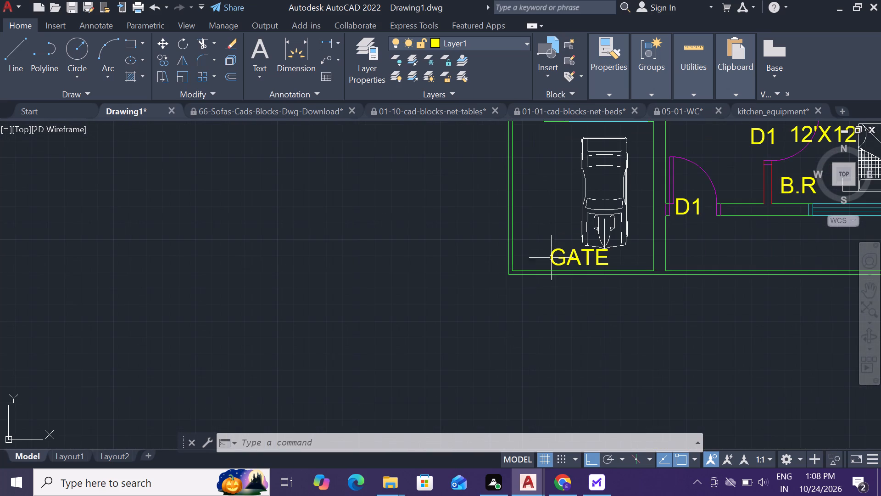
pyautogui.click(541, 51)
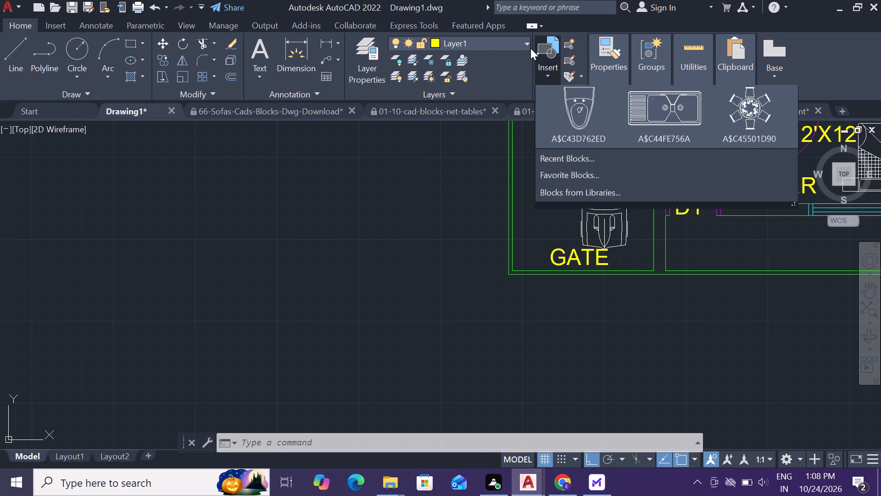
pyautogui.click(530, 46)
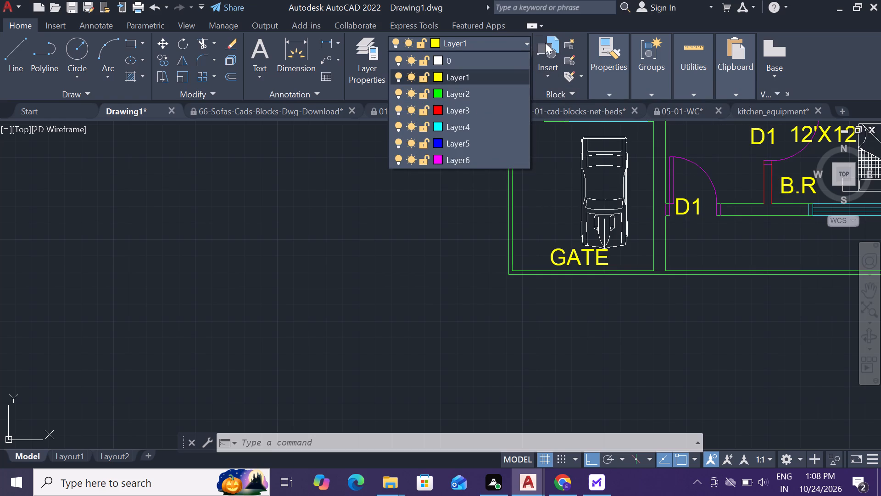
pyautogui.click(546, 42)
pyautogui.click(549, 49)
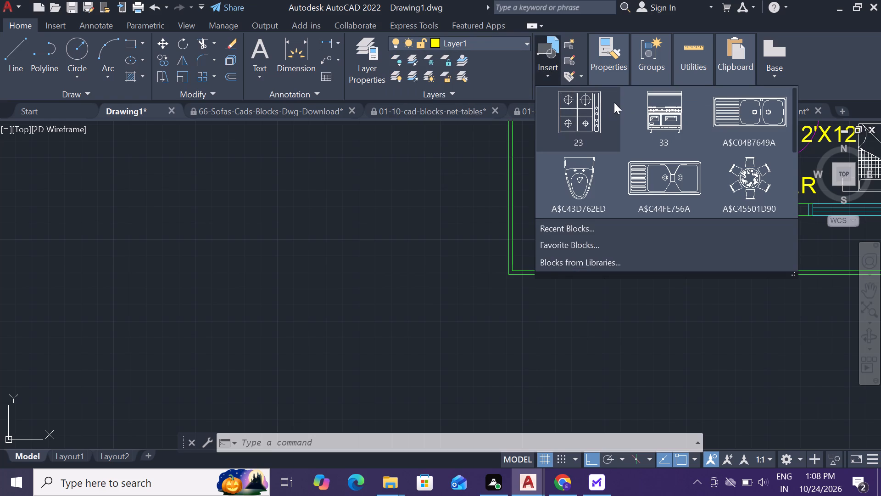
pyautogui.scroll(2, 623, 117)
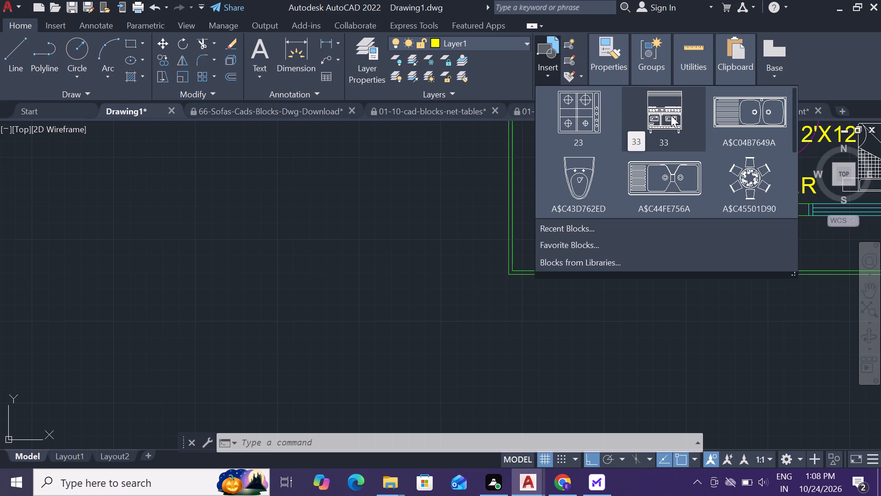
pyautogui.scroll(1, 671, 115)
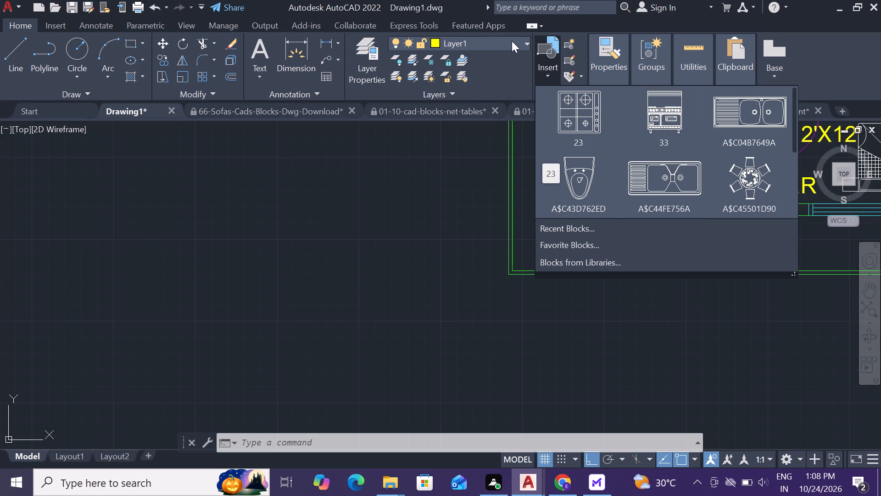
# Make Layer6 current and draw a line about 3" long across the boundary wall at the parking's inner corner nearest door D1.
pyautogui.click(500, 45)
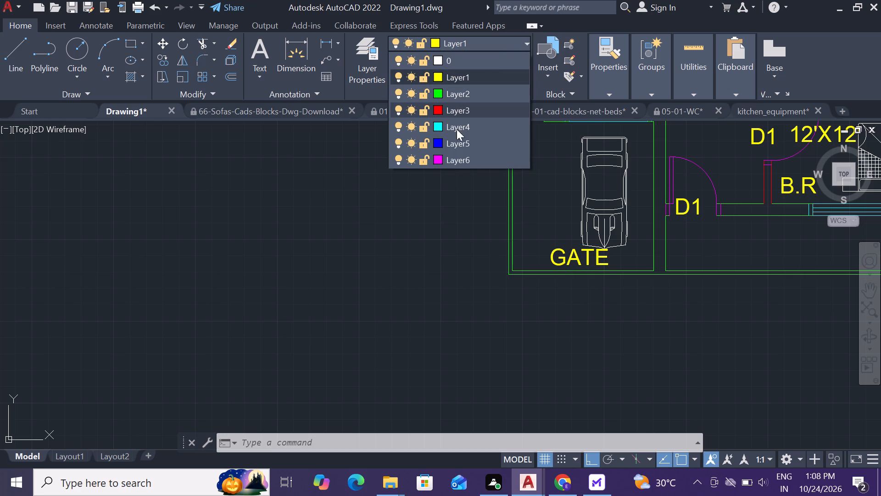
pyautogui.click(452, 160)
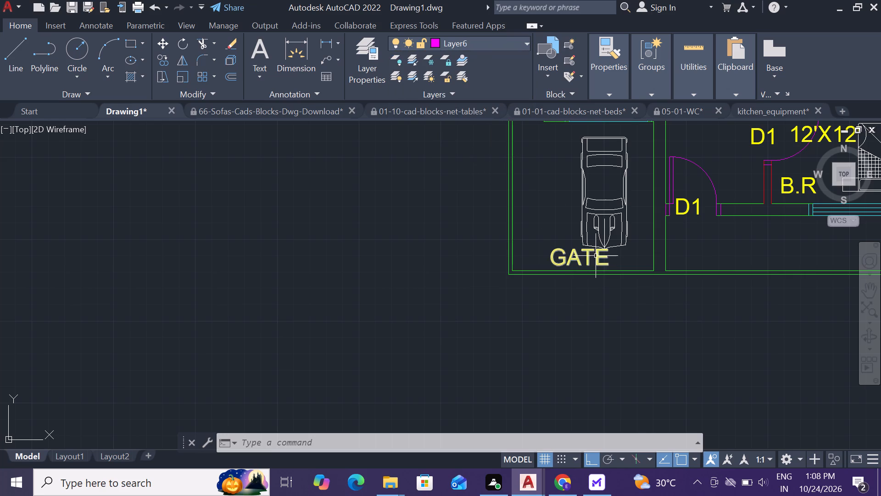
pyautogui.write('L')
pyautogui.press('space')
pyautogui.scroll(2, 635, 242)
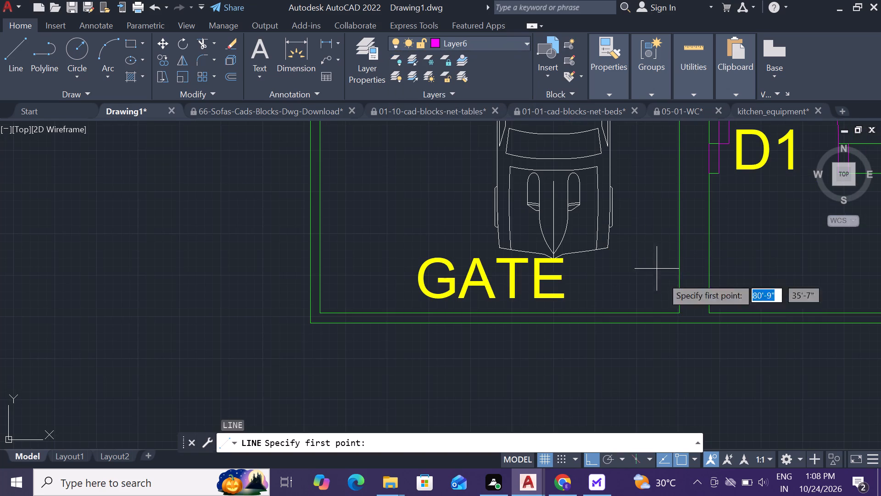
pyautogui.click(678, 314)
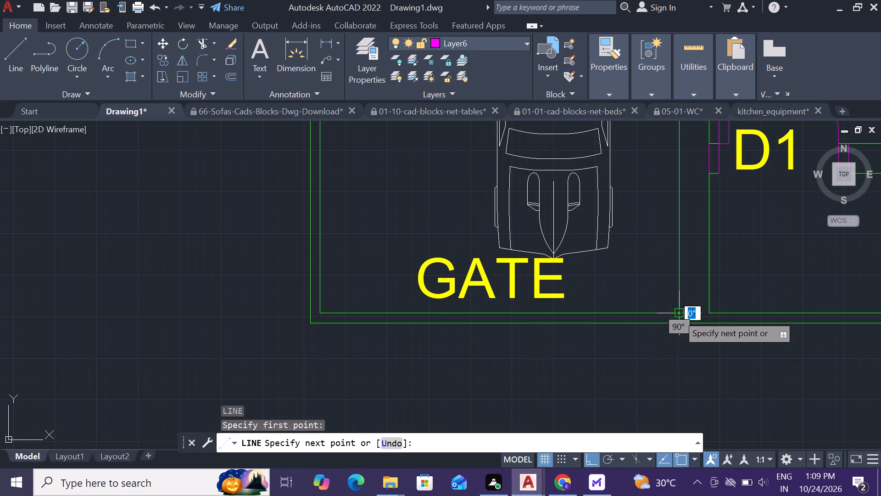
pyautogui.scroll(2, 675, 323)
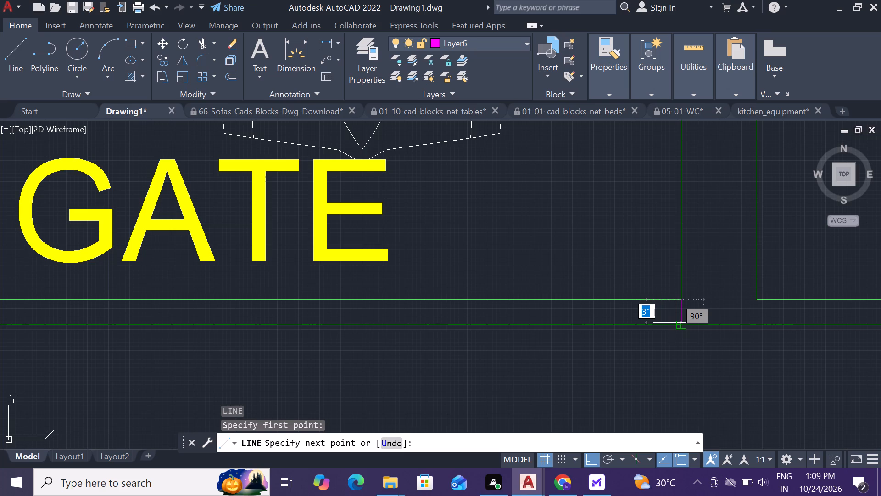
pyautogui.scroll(1, 675, 323)
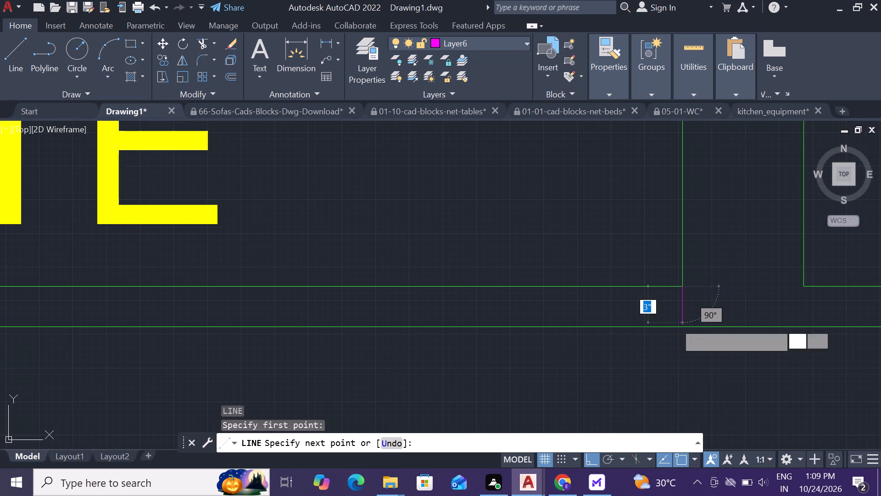
pyautogui.click(680, 329)
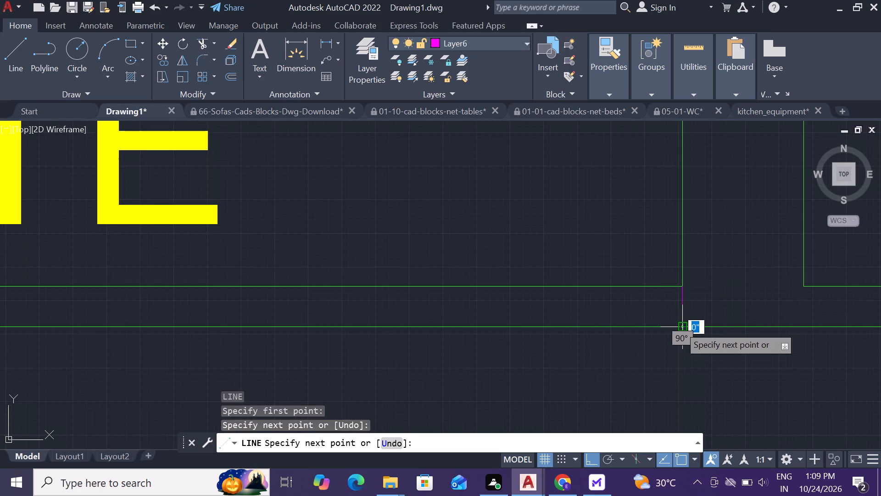
pyautogui.press('Escape')
# Offset that short magenta wall line 3" towards the GATE label side.
pyautogui.click(681, 311)
pyautogui.write('OF')
pyautogui.press('space')
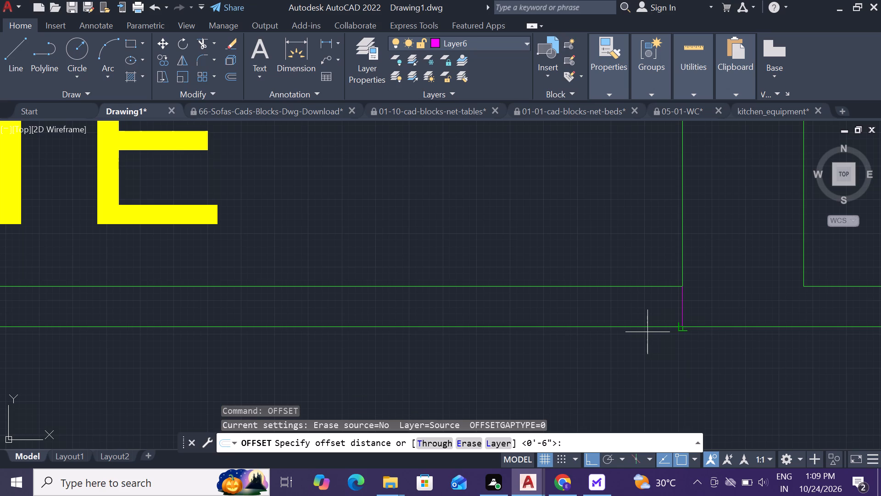
pyautogui.press('3')
pyautogui.hotkey('shift', '"')
pyautogui.press('Return')
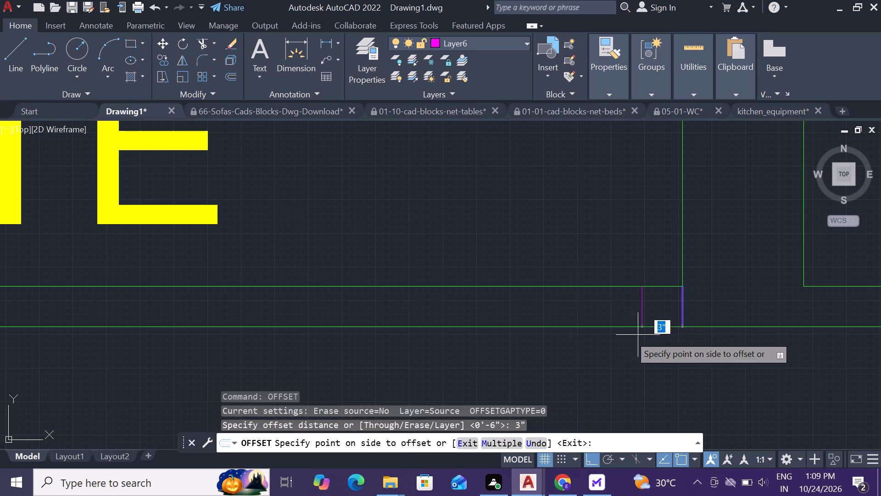
pyautogui.click(628, 335)
pyautogui.scroll(-3, 742, 254)
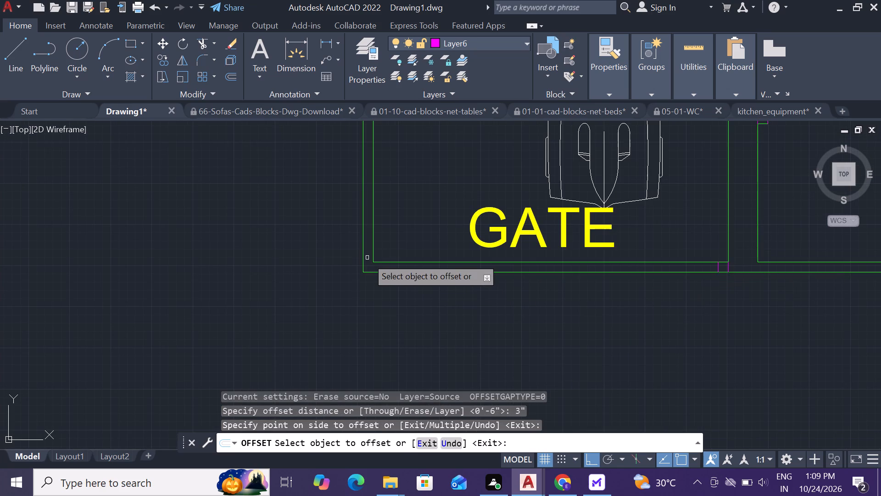
pyautogui.scroll(-3, 389, 252)
pyautogui.press('Escape')
# Draw a matching line about 3" long across the boundary wall at the parking's opposite inner corner, below the W1 side.
pyautogui.scroll(2, 409, 125)
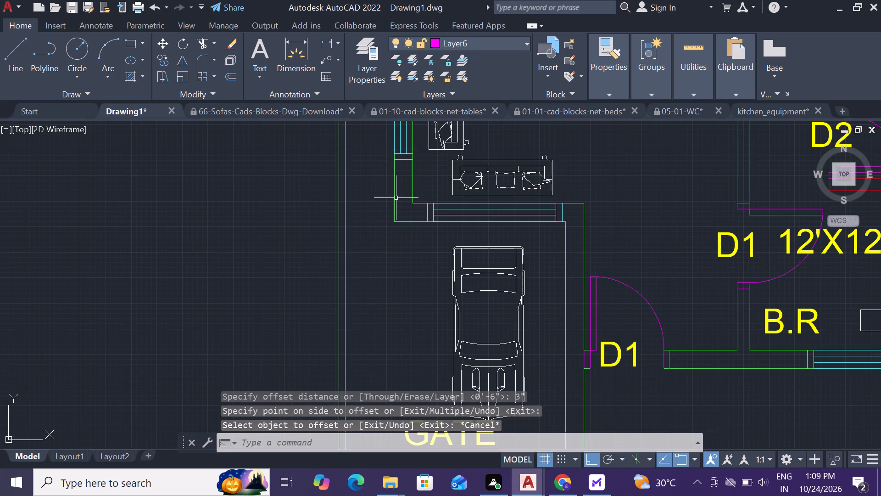
pyautogui.scroll(-2, 392, 234)
pyautogui.scroll(2, 368, 281)
pyautogui.scroll(-2, 405, 293)
pyautogui.write('L')
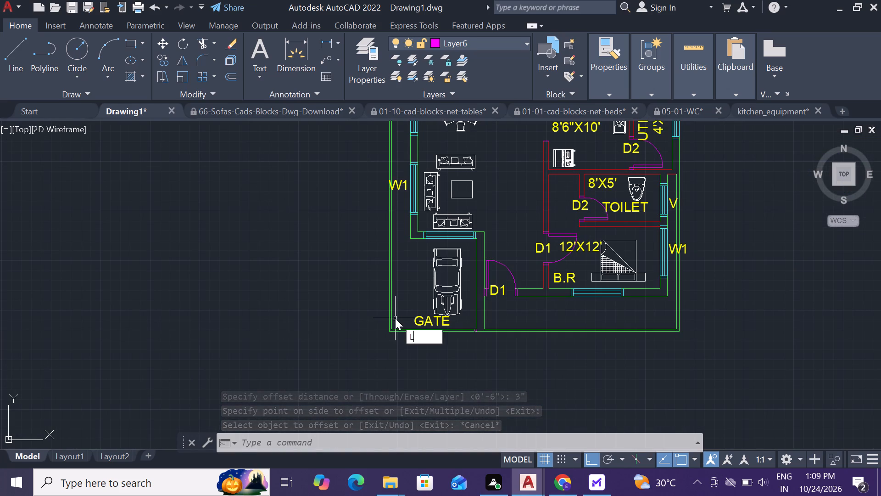
pyautogui.press('space')
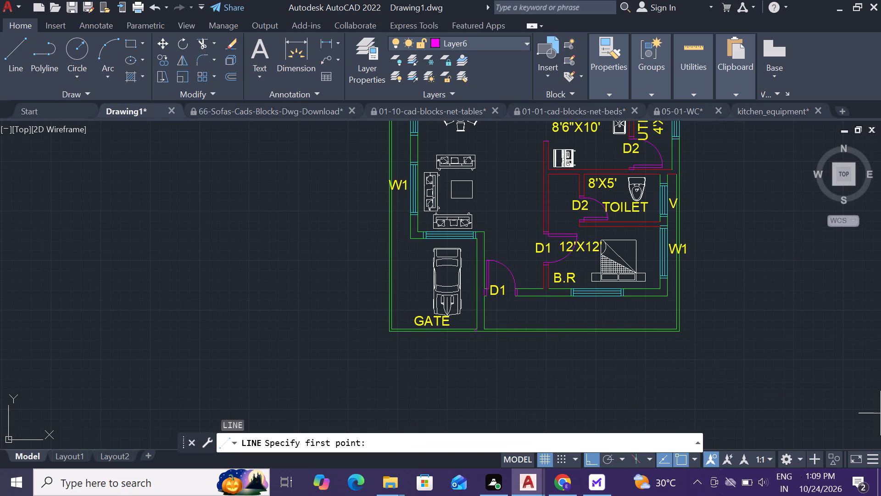
pyautogui.scroll(3, 413, 348)
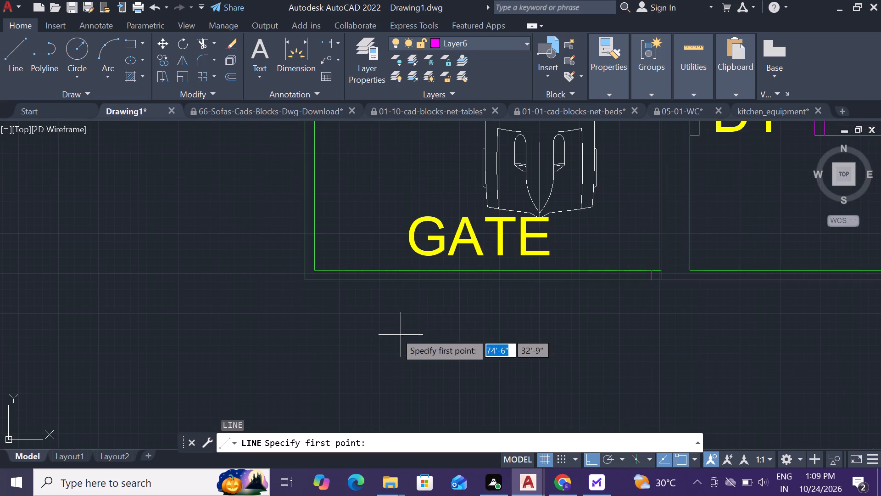
pyautogui.click(316, 271)
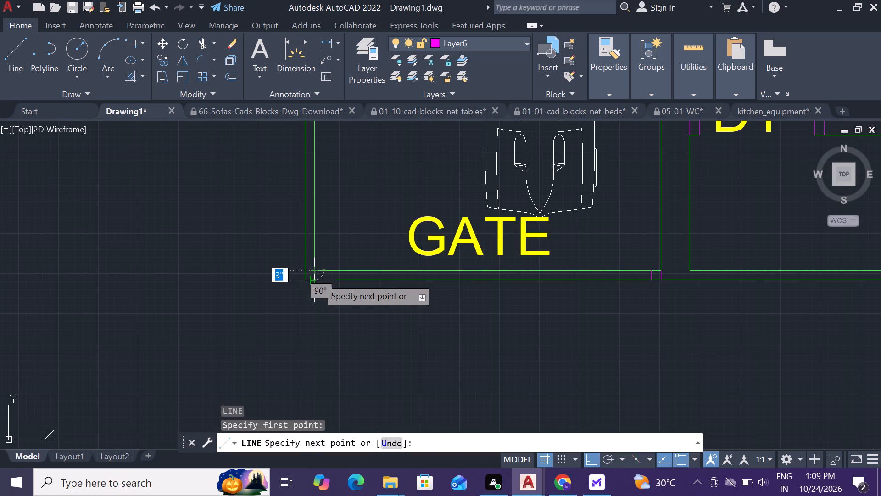
pyautogui.scroll(3, 317, 281)
pyautogui.click(306, 275)
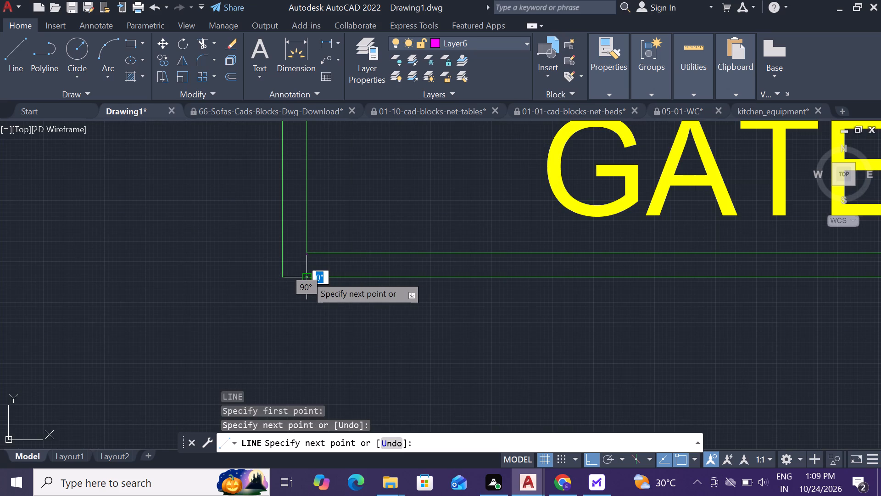
pyautogui.press('space')
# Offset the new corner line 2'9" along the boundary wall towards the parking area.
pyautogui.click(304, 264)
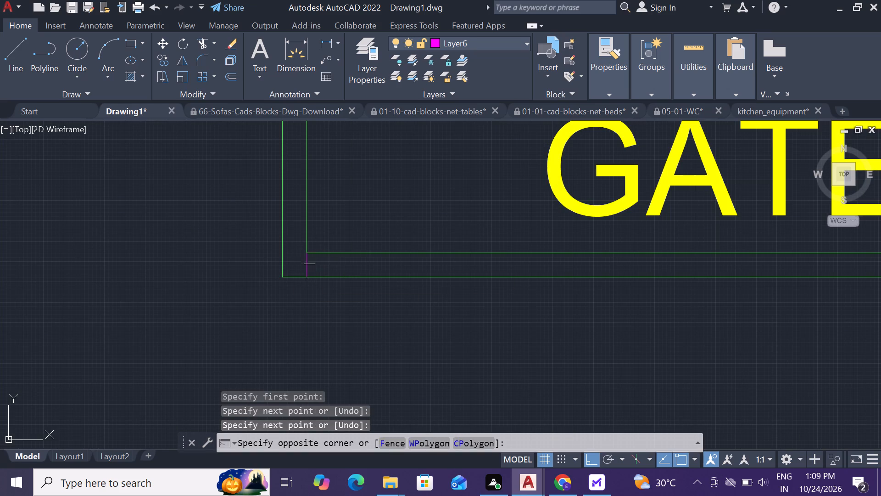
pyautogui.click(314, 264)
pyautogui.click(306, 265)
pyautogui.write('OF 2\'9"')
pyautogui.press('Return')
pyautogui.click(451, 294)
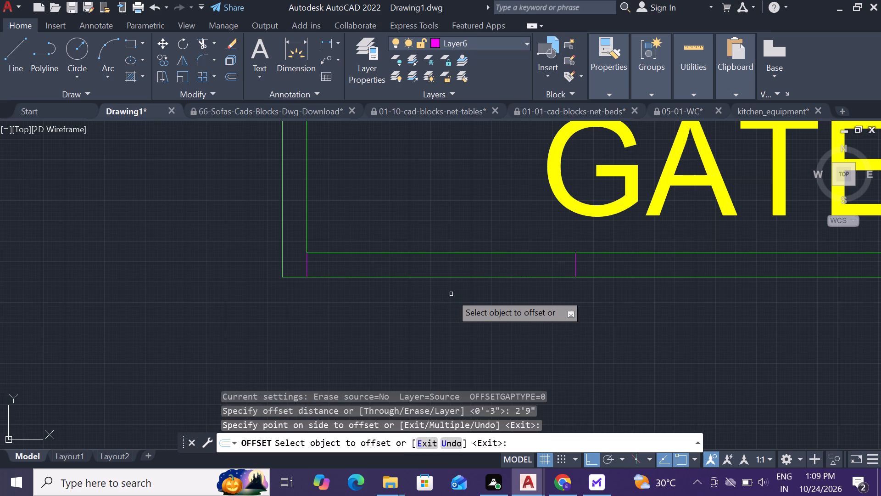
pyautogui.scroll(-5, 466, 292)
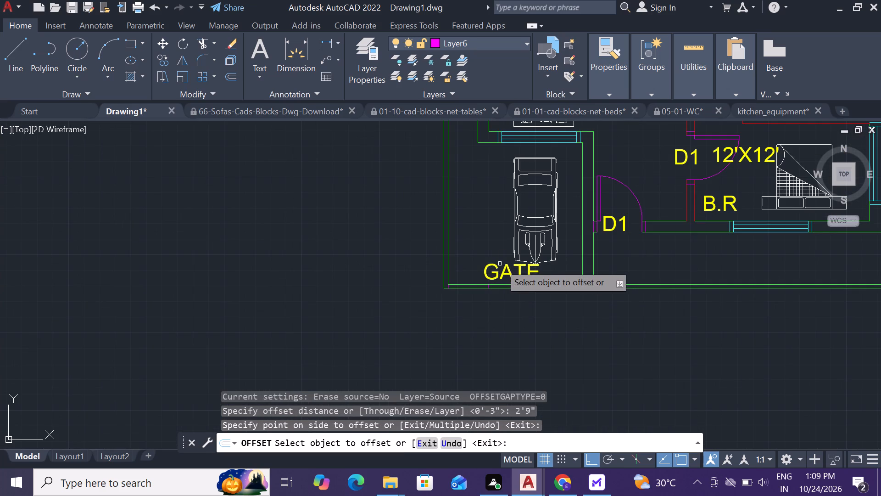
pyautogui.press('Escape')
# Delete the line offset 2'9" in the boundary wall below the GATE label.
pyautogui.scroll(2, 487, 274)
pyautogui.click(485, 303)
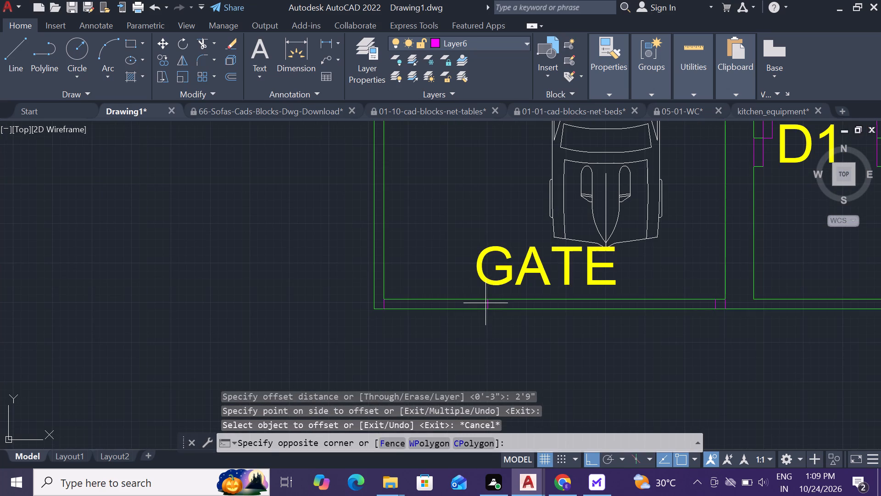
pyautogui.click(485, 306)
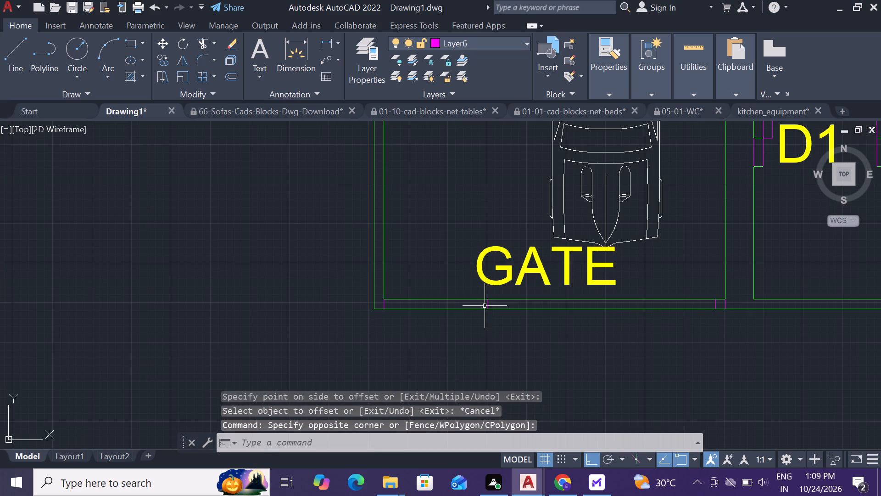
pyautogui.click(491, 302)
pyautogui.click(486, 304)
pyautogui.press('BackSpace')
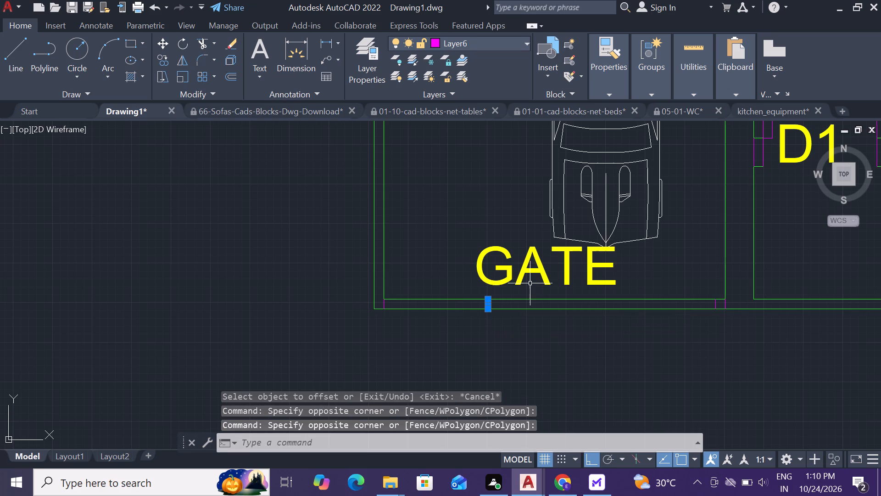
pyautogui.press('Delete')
# Extend the living room's inner side-wall line down through the parking area to the boundary wall at the gate.
pyautogui.scroll(-2, 530, 283)
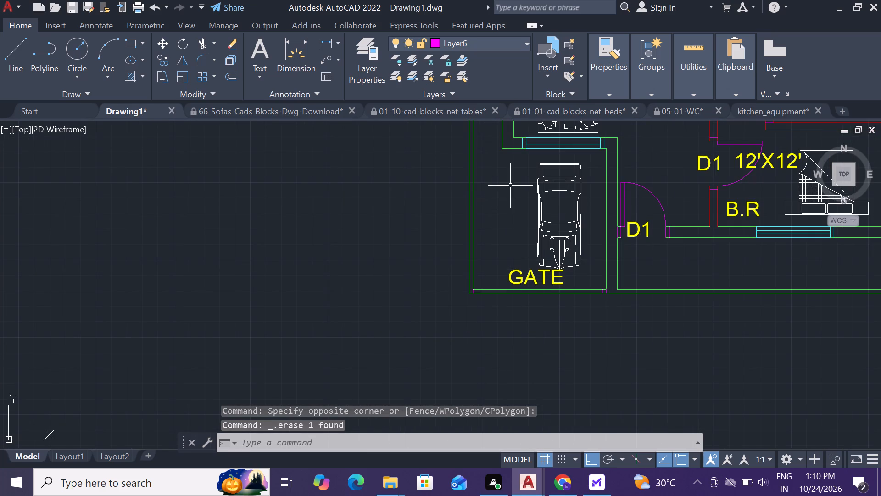
pyautogui.scroll(-1, 508, 210)
pyautogui.scroll(2, 507, 151)
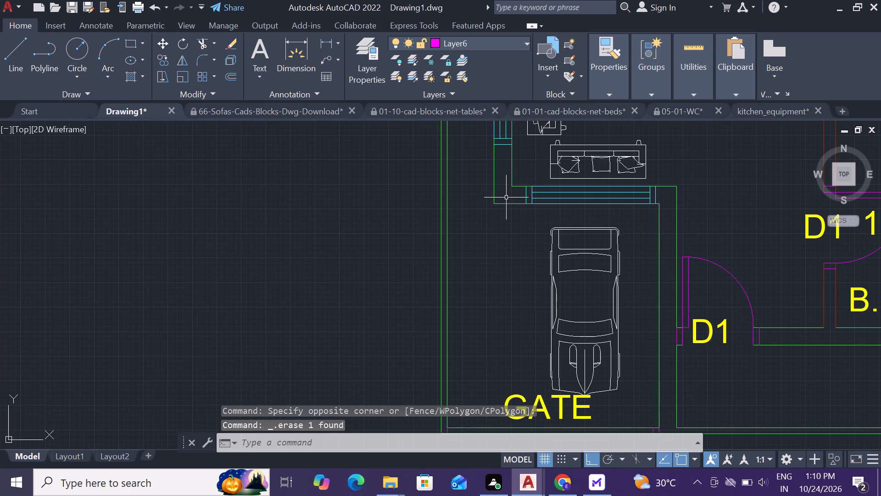
pyautogui.write('EX')
pyautogui.press('space')
pyautogui.press('space')
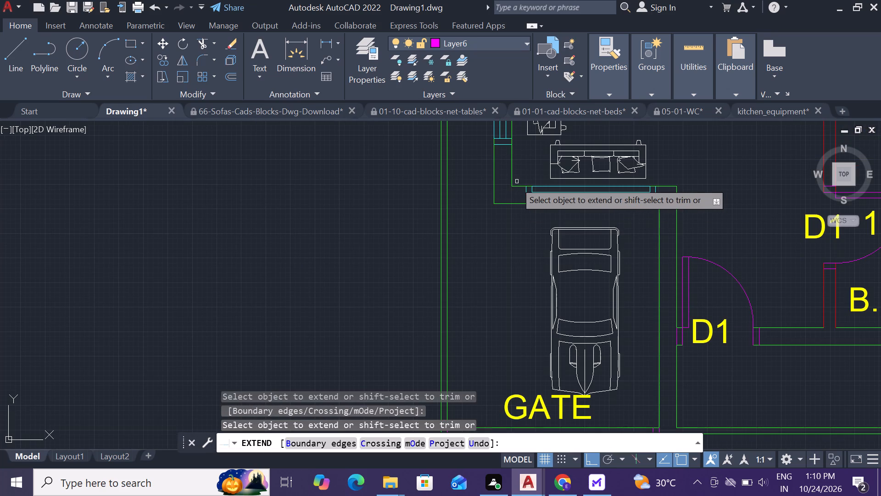
pyautogui.click(511, 181)
pyautogui.click(510, 197)
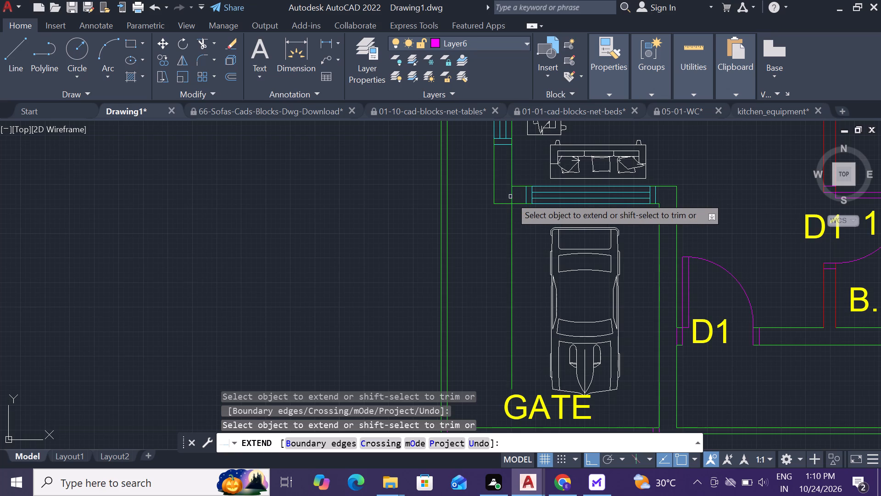
pyautogui.scroll(-1, 518, 209)
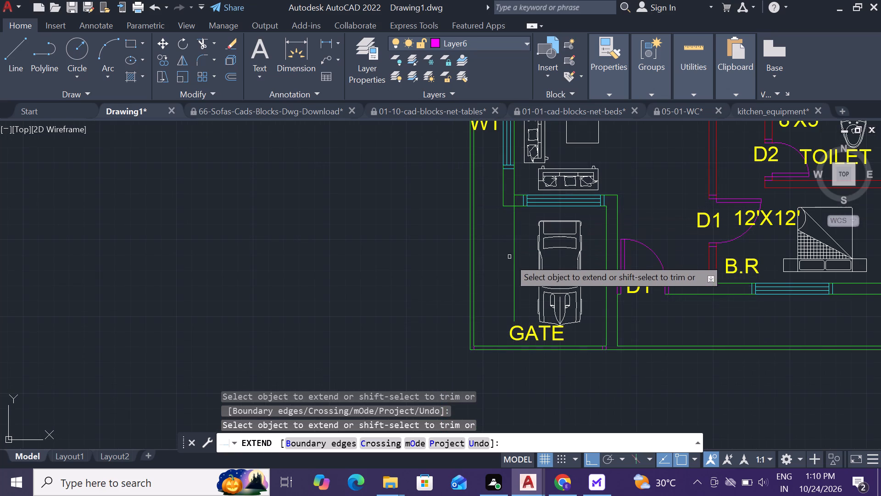
pyautogui.click(515, 290)
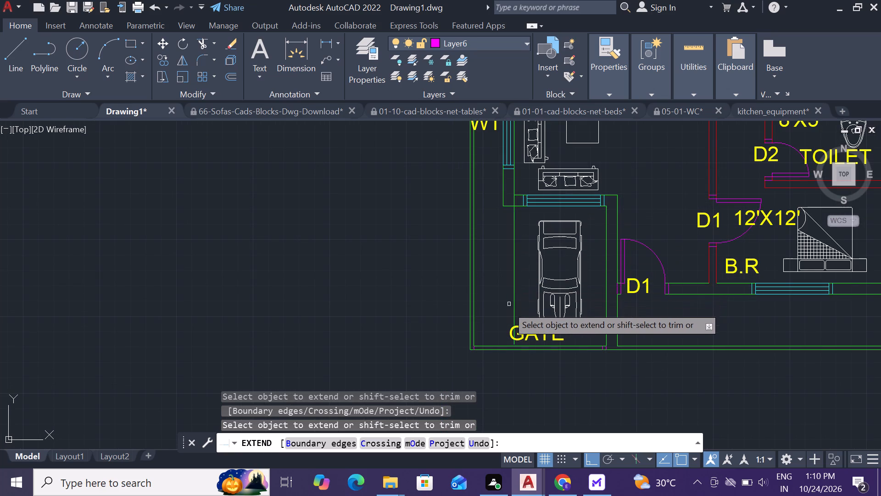
pyautogui.press('Escape')
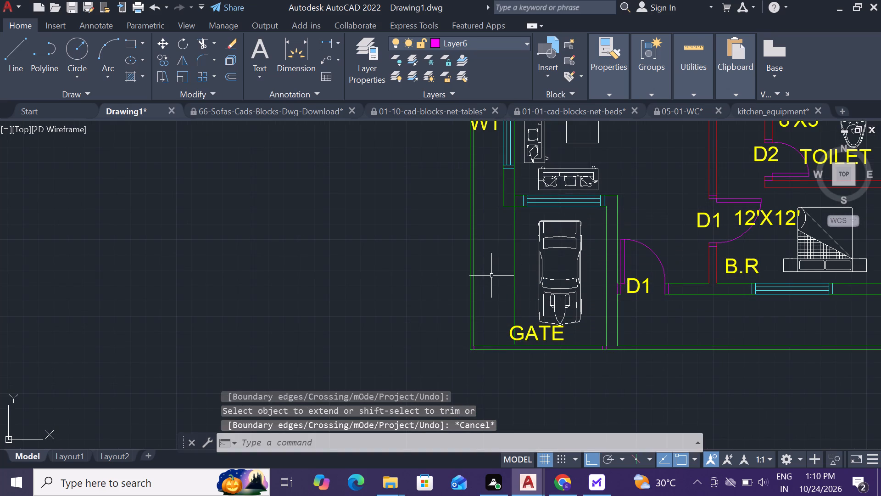
# Draw a line about 3" long across the boundary wall where the extended house wall line meets it.
pyautogui.write('L')
pyautogui.press('space')
pyautogui.scroll(4, 519, 359)
pyautogui.click(496, 295)
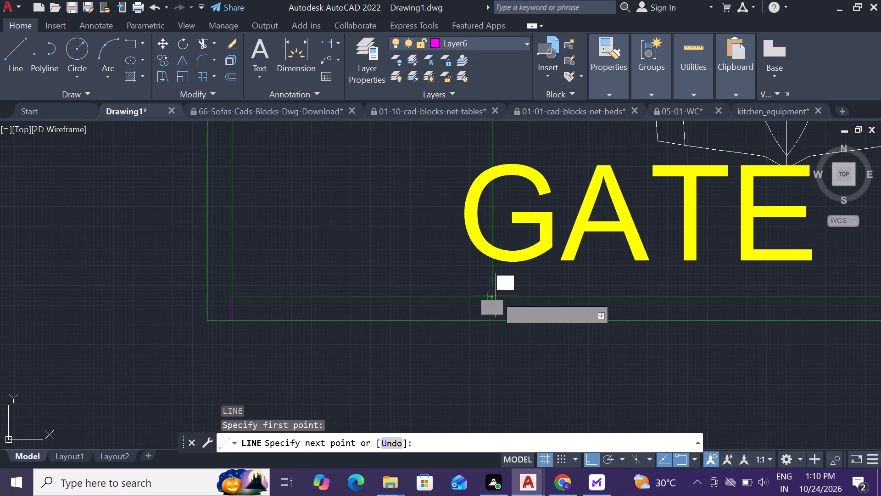
pyautogui.click(491, 320)
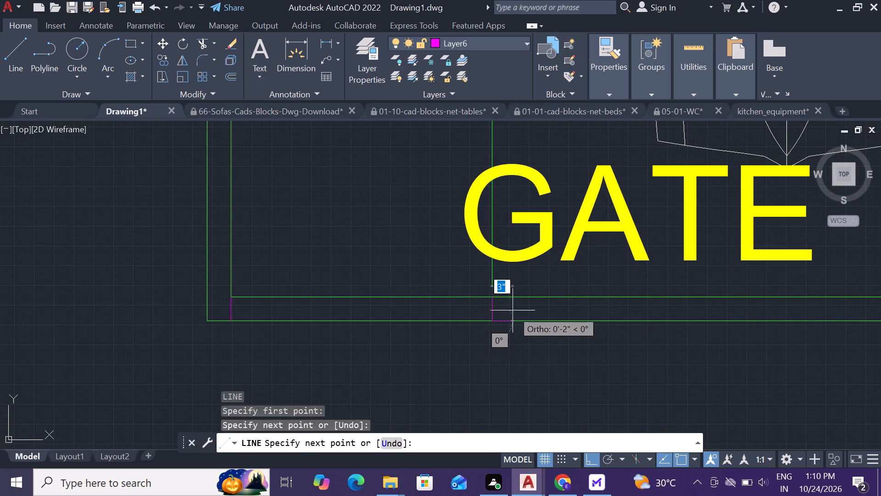
pyautogui.press('Escape')
# Trim the extended house wall line where it crosses the living room's front wall above the car parking.
pyautogui.scroll(-3, 494, 284)
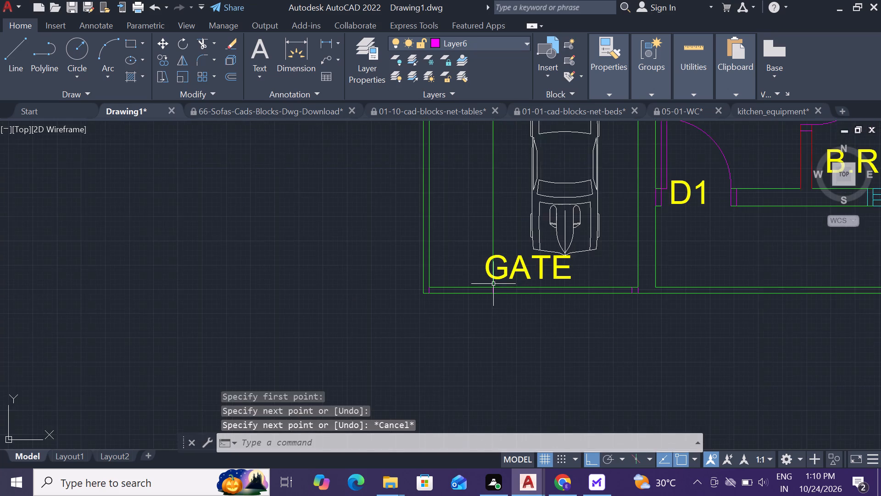
pyautogui.scroll(-3, 498, 246)
pyautogui.scroll(3, 507, 210)
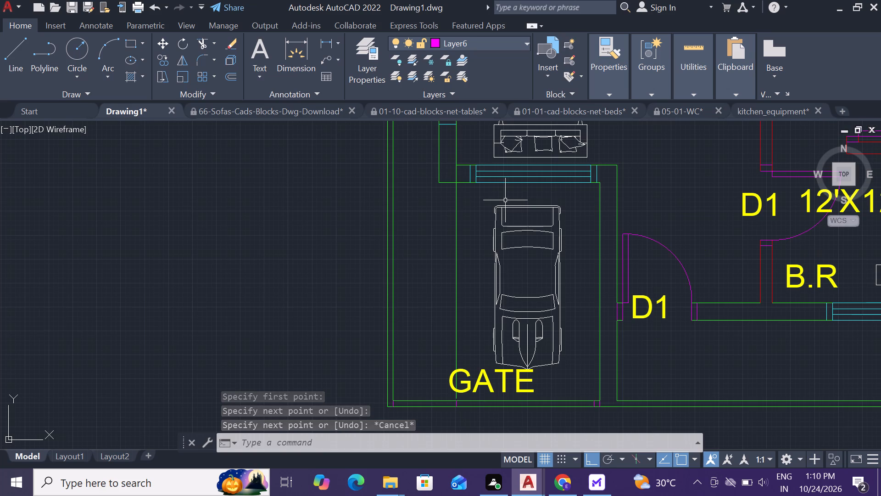
pyautogui.press('t')
pyautogui.write('R')
pyautogui.press('space')
pyautogui.press('space')
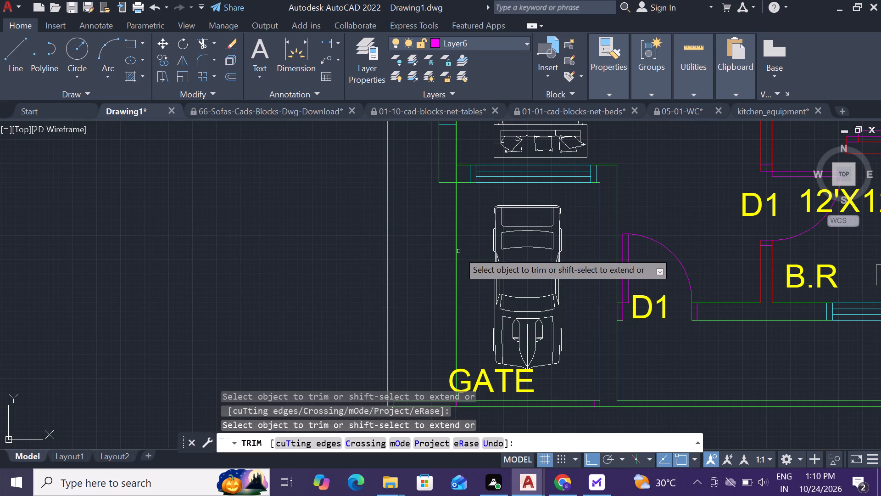
pyautogui.click(458, 251)
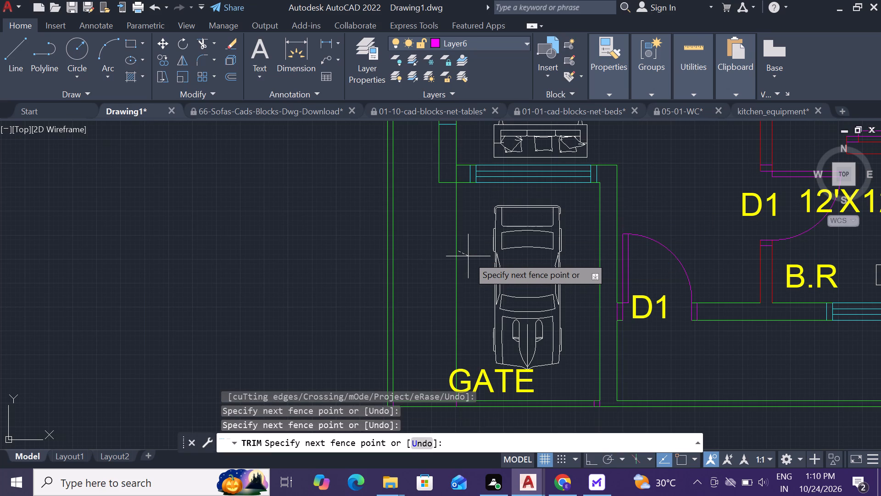
pyautogui.click(477, 217)
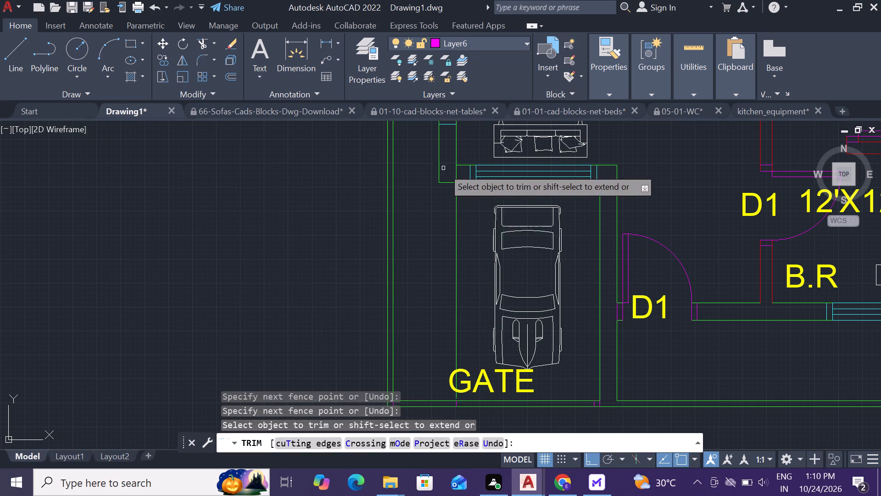
pyautogui.click(455, 172)
pyautogui.scroll(-1, 474, 163)
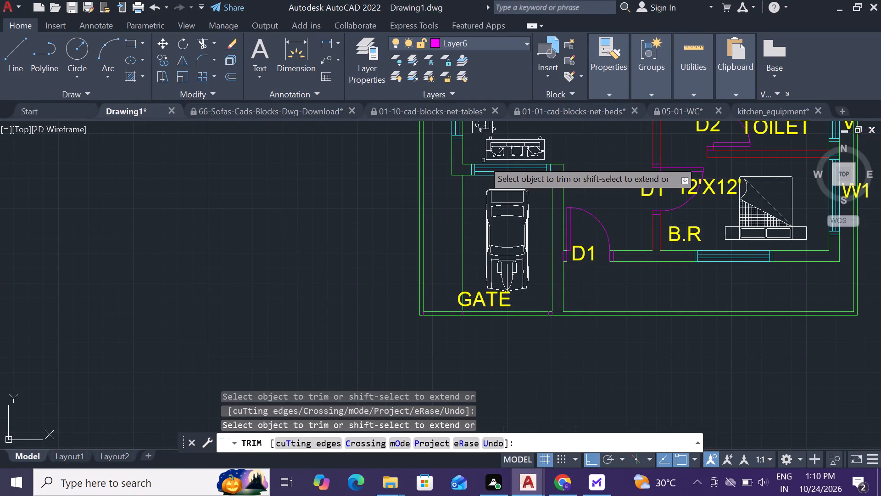
pyautogui.scroll(-1, 483, 160)
pyautogui.press('Escape')
pyautogui.scroll(-1, 480, 264)
pyautogui.scroll(3, 473, 266)
# Move the GATE label straight down about 2'-10" so it sits below the boundary wall.
pyautogui.click(509, 222)
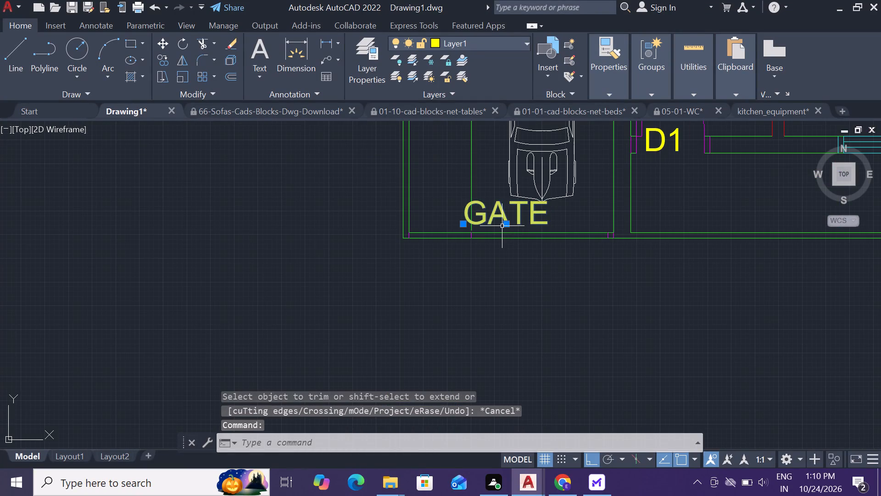
pyautogui.write('M')
pyautogui.press('space')
pyautogui.click(502, 224)
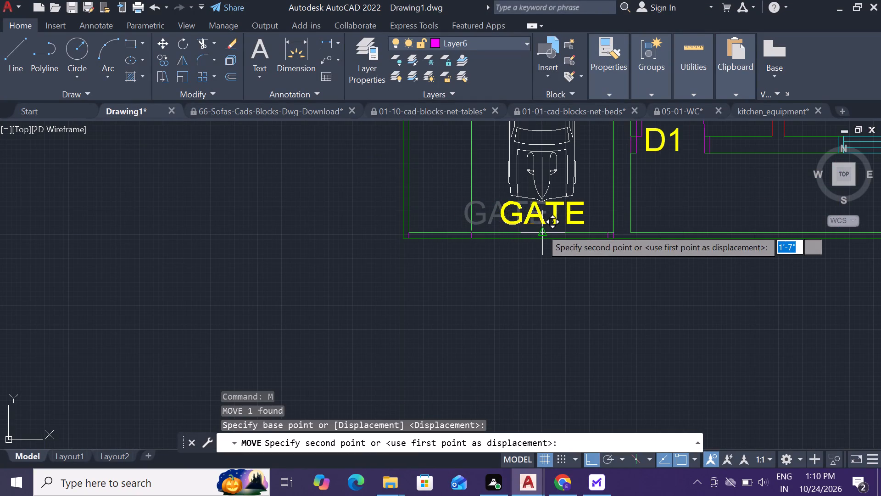
pyautogui.click(560, 288)
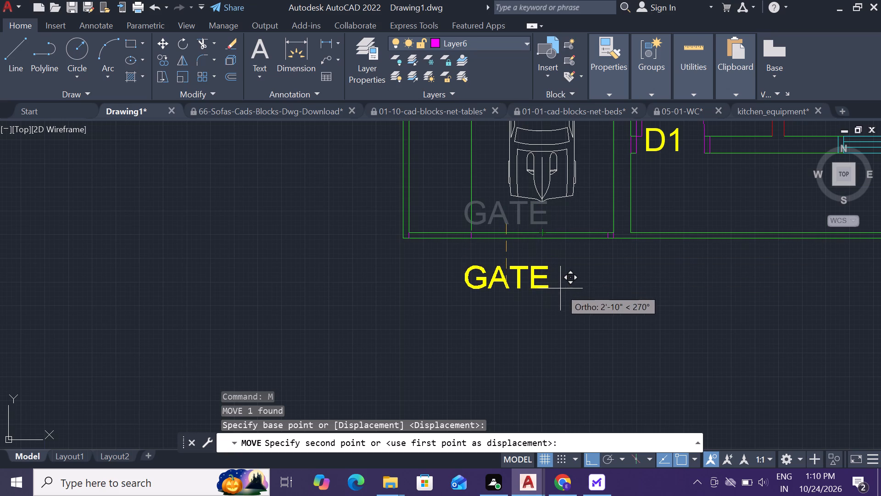
pyautogui.press('Escape')
# Extend the house wall line down to meet the inner boundary wall line at the gate.
pyautogui.scroll(4, 472, 240)
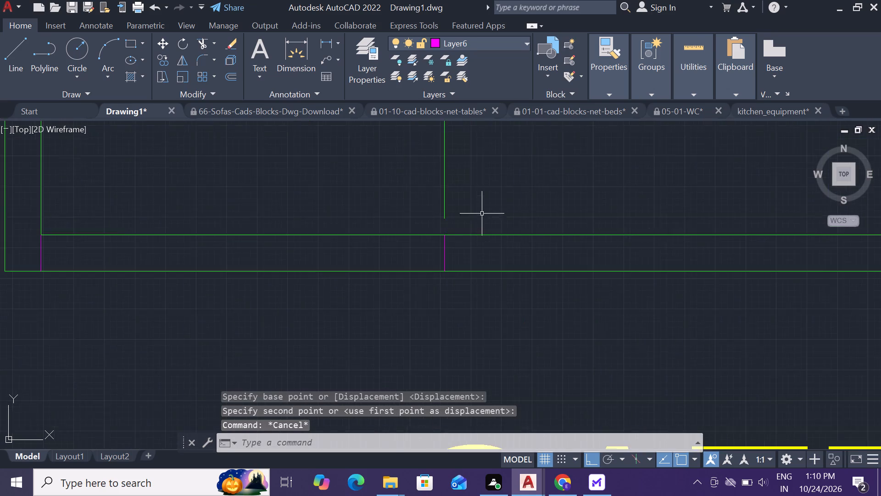
pyautogui.scroll(1, 482, 214)
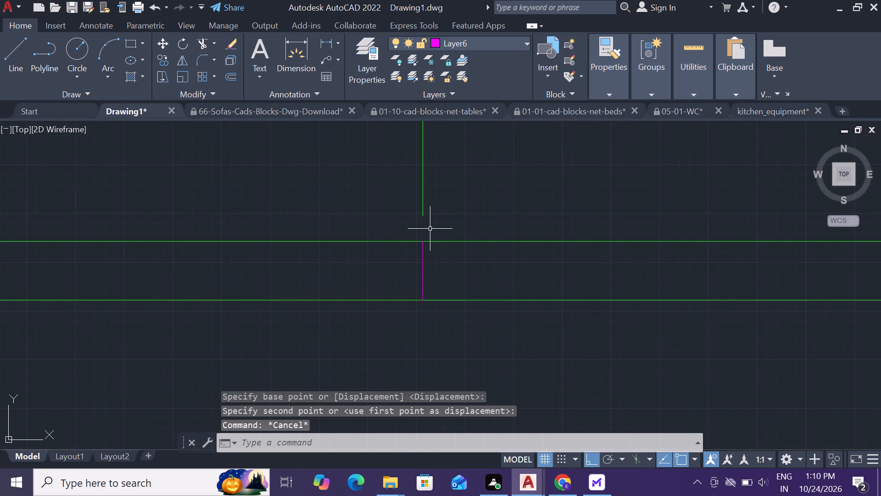
pyautogui.write('EX')
pyautogui.press('space')
pyautogui.press('space')
pyautogui.click(422, 202)
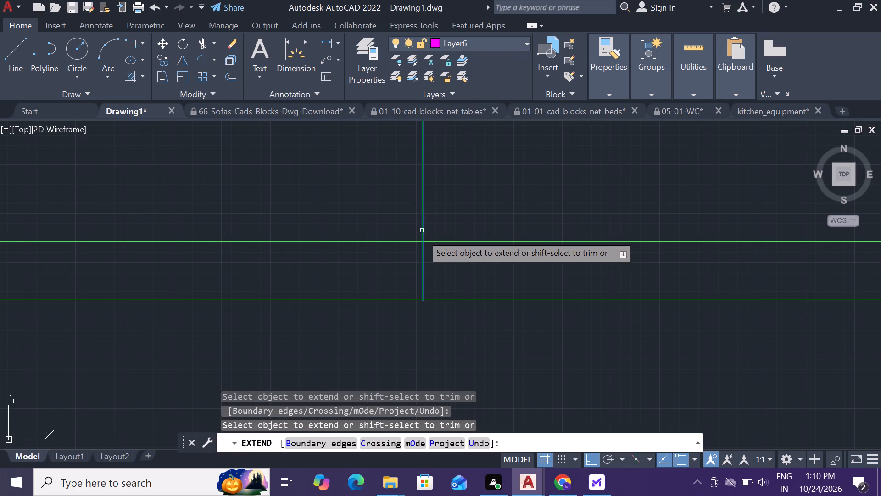
pyautogui.press('Escape')
# Offset the magenta line across the boundary wall, below the extended house wall line, by 3" towards the car parking.
pyautogui.click(423, 277)
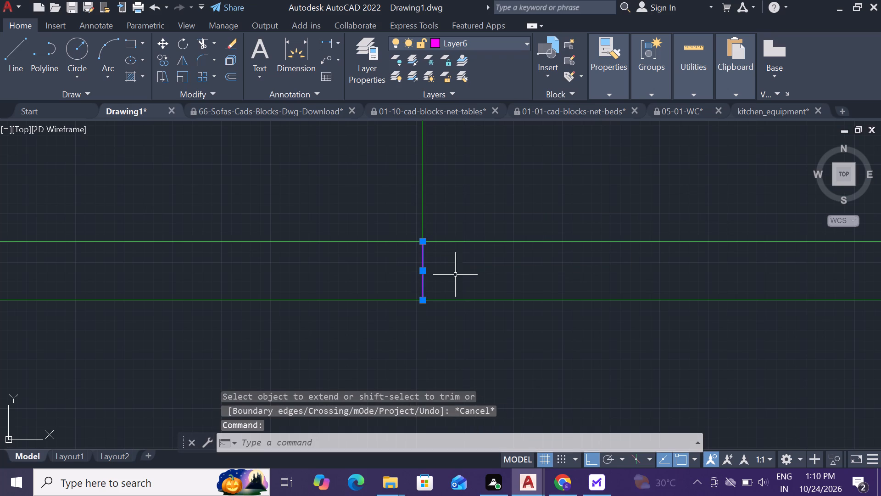
pyautogui.write('OF 3')
pyautogui.hotkey('shift', '"')
pyautogui.press('Return')
pyautogui.scroll(-1, 503, 259)
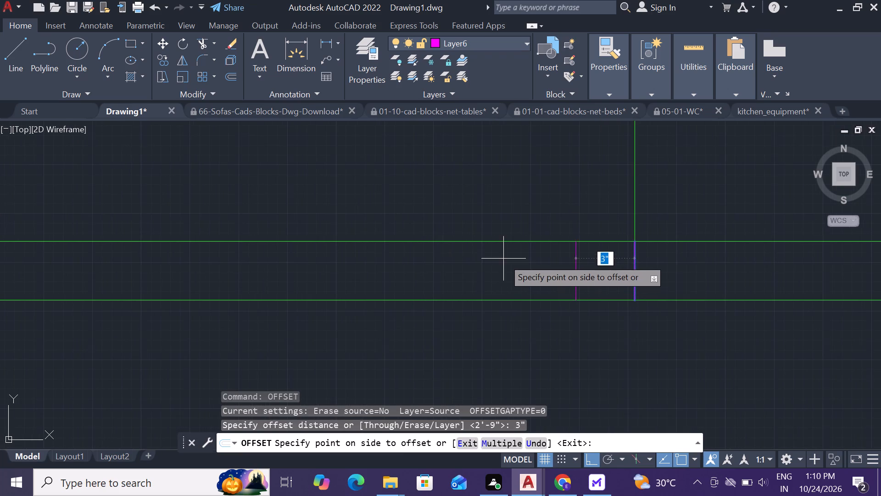
pyautogui.scroll(-6, 503, 259)
pyautogui.scroll(-2, 540, 238)
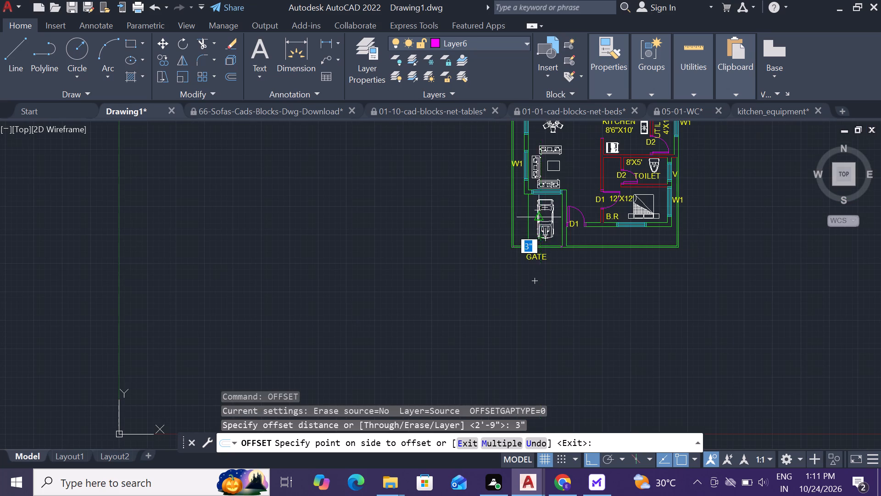
pyautogui.scroll(3, 538, 163)
pyautogui.scroll(-2, 532, 169)
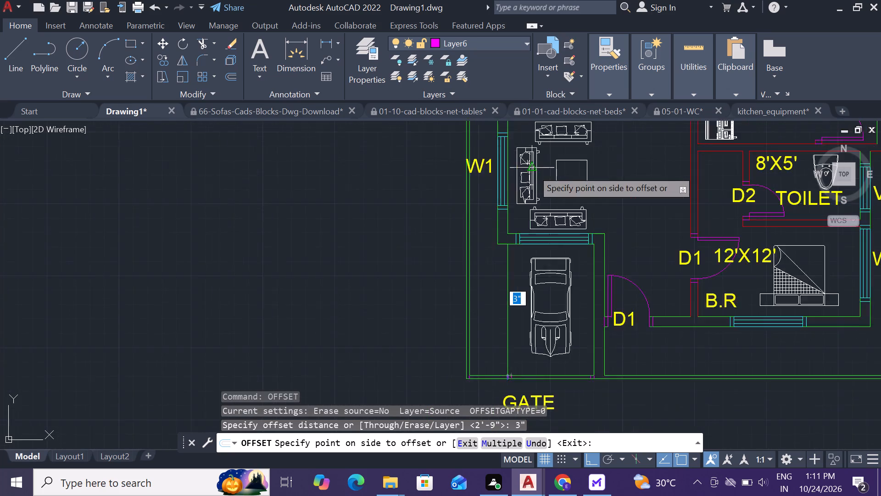
pyautogui.scroll(5, 517, 305)
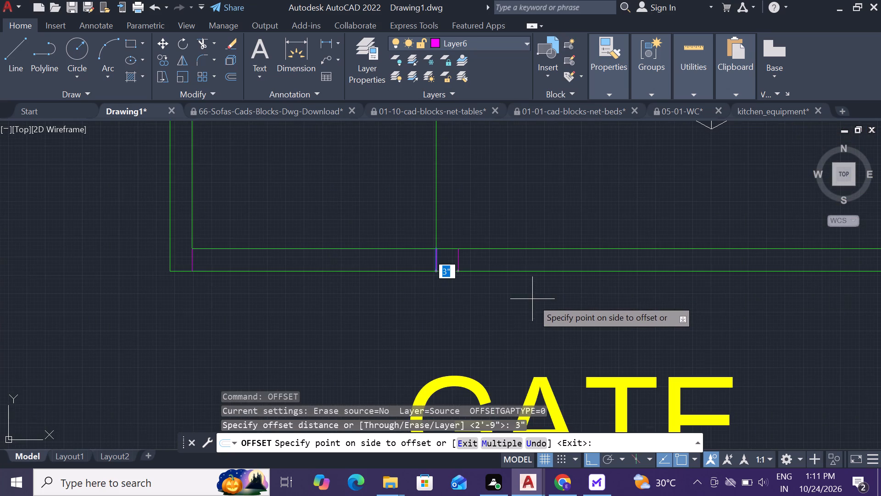
pyautogui.click(553, 282)
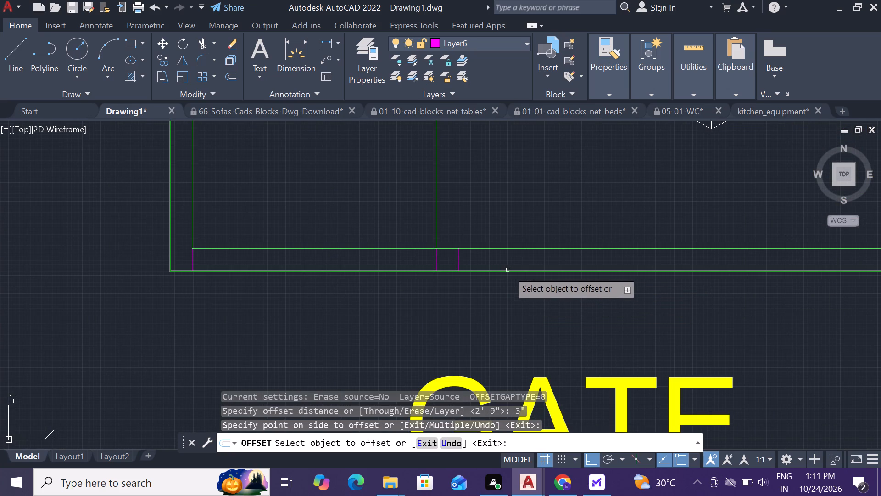
pyautogui.press('Escape')
# Draw a gate leaf rectangle 3" long and 3' wide upward from the upper end of the new offset line.
pyautogui.write('REC')
pyautogui.press('space')
pyautogui.click(457, 248)
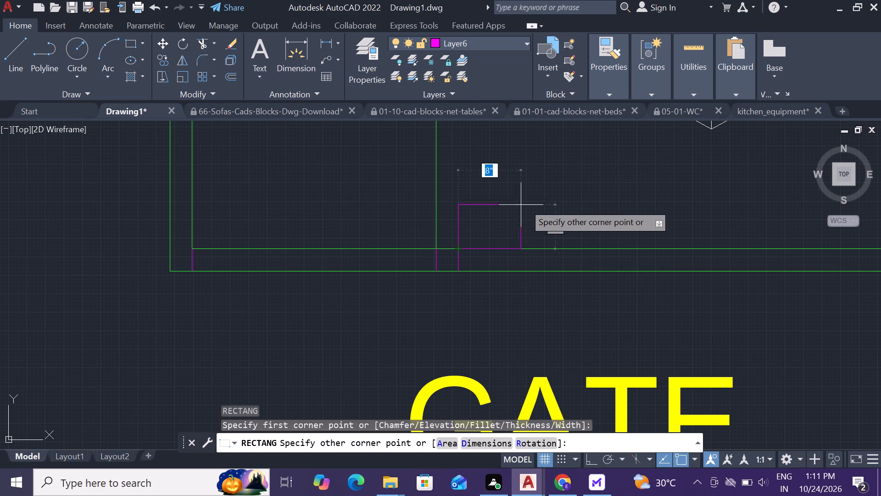
pyautogui.write('D')
pyautogui.press('space')
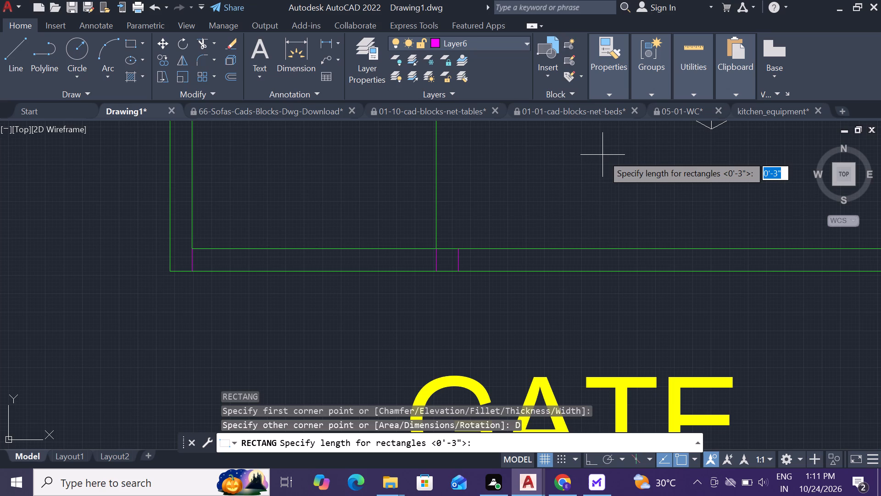
pyautogui.write('3"')
pyautogui.press('Return')
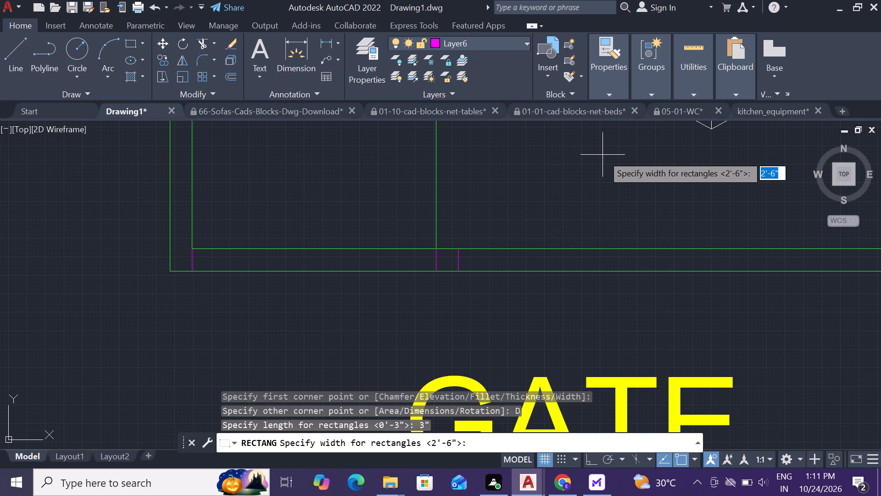
pyautogui.write("3'")
pyautogui.press('Return')
pyautogui.click(602, 155)
# Draw a matching 3" by 3' gate leaf rectangle from the magenta jamb line at the opposite end of the gate opening.
pyautogui.scroll(-3, 575, 217)
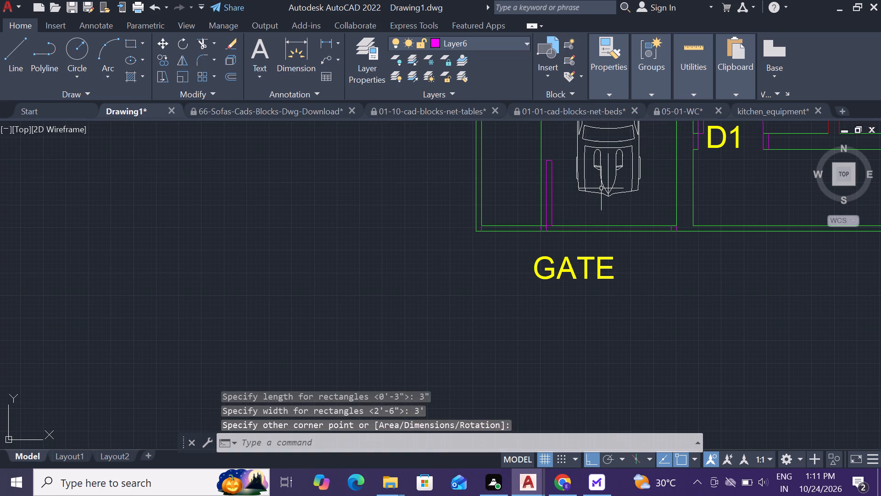
pyautogui.scroll(-4, 606, 180)
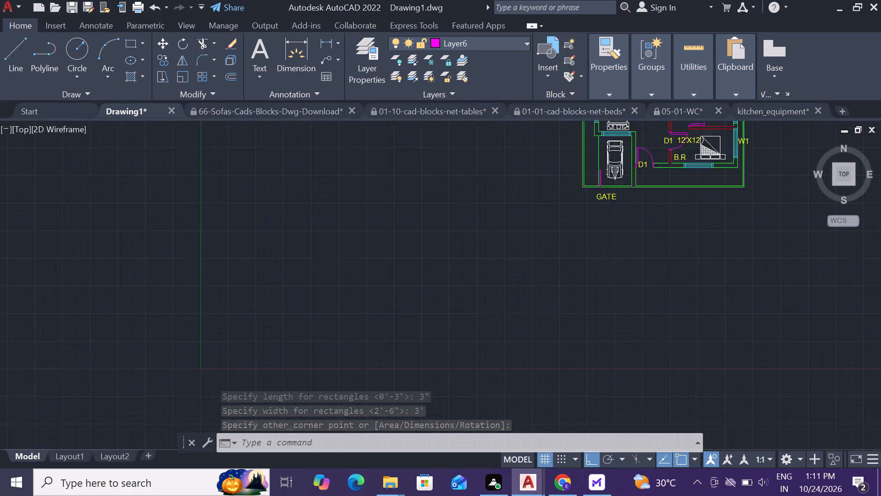
pyautogui.scroll(3, 632, 154)
pyautogui.scroll(1, 611, 256)
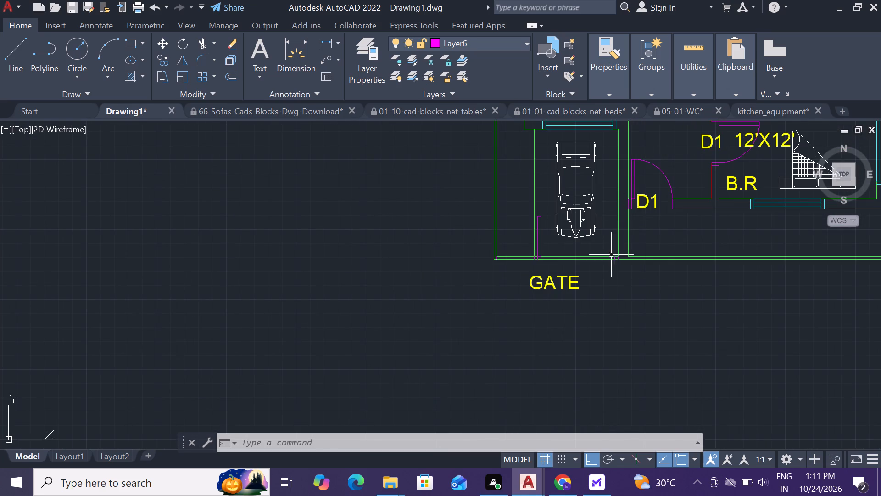
pyautogui.scroll(1, 611, 256)
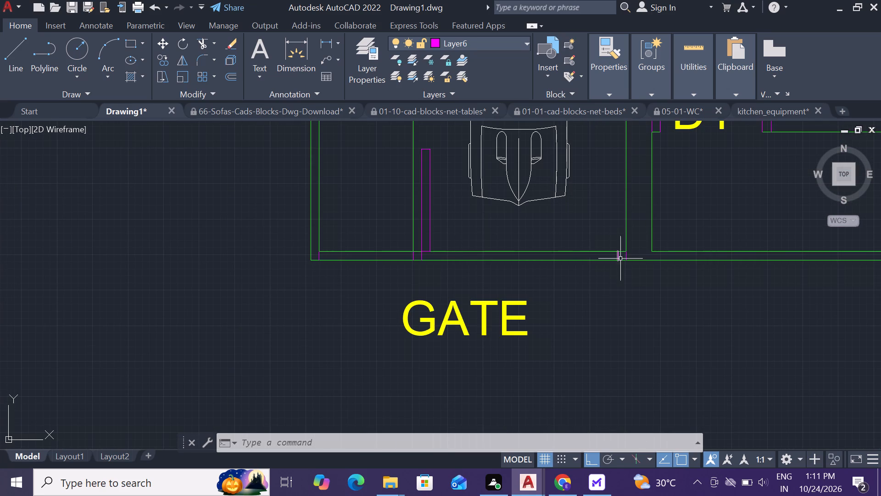
pyautogui.write('REC')
pyautogui.press('space')
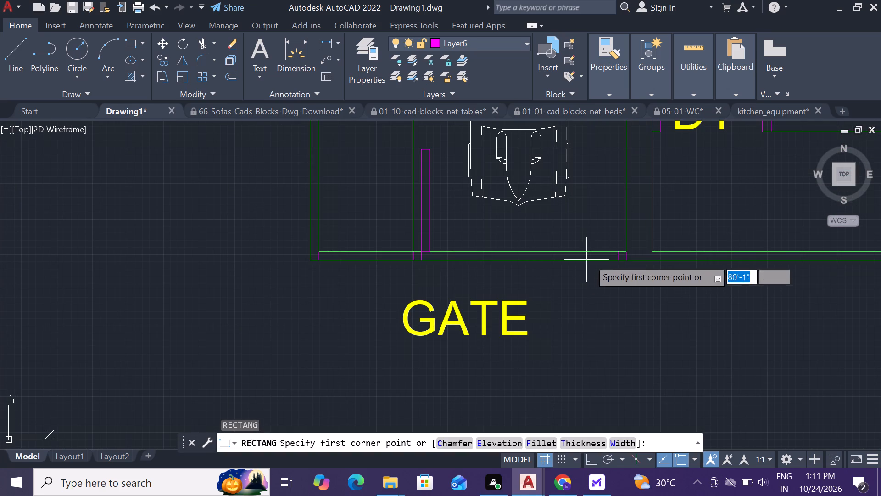
pyautogui.click(615, 250)
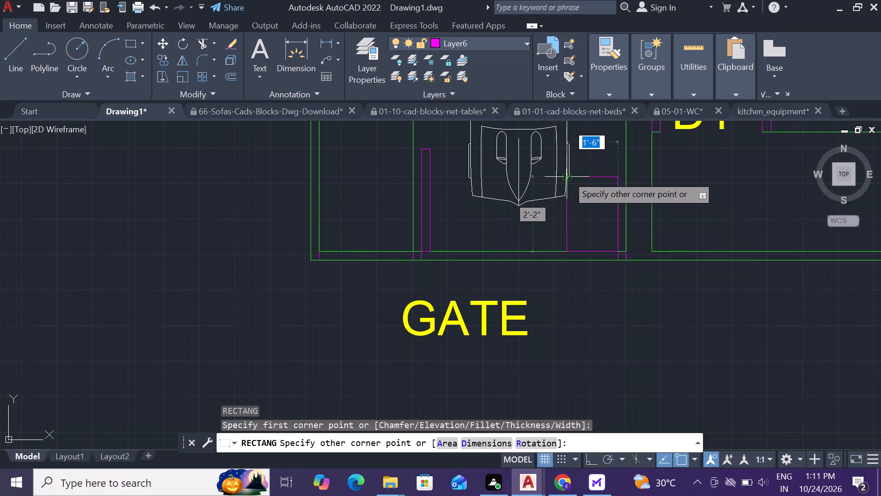
pyautogui.write('D 3"')
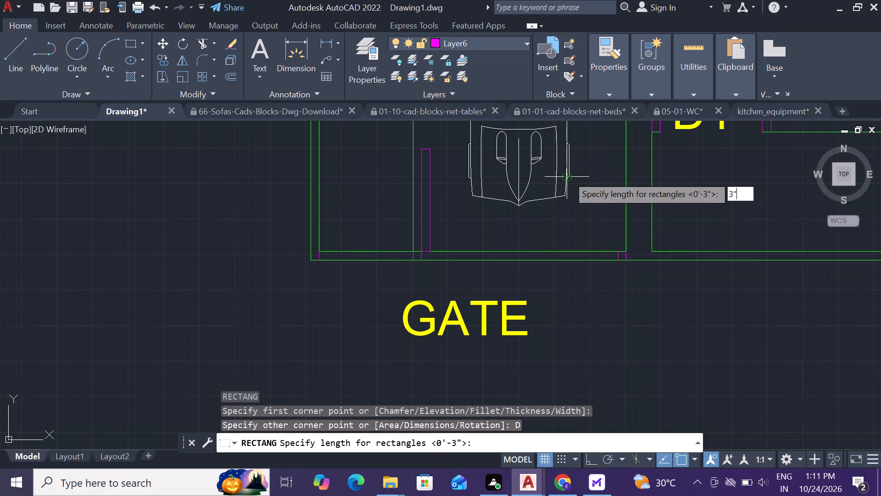
pyautogui.press('Return')
pyautogui.write("3'")
pyautogui.press('Return')
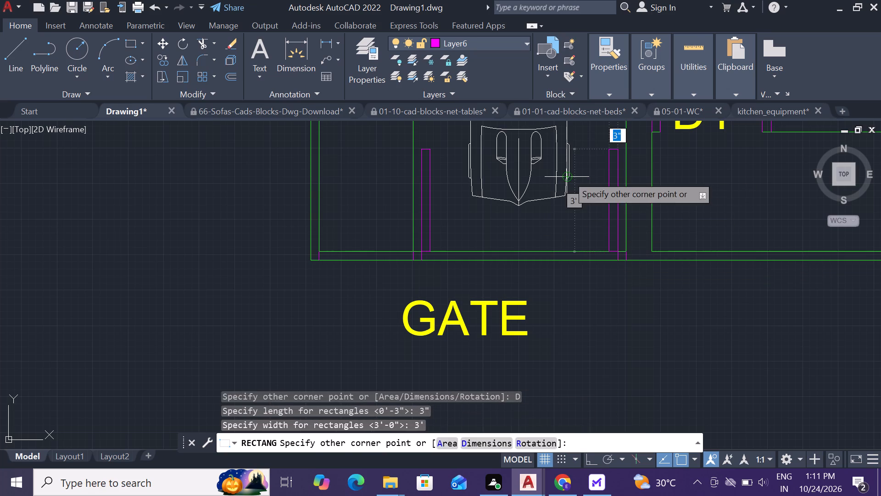
pyautogui.click(568, 175)
# Scale the parked car down from its edge nearest the house so it clears the two gate leaves.
pyautogui.scroll(-2, 501, 184)
pyautogui.click(513, 174)
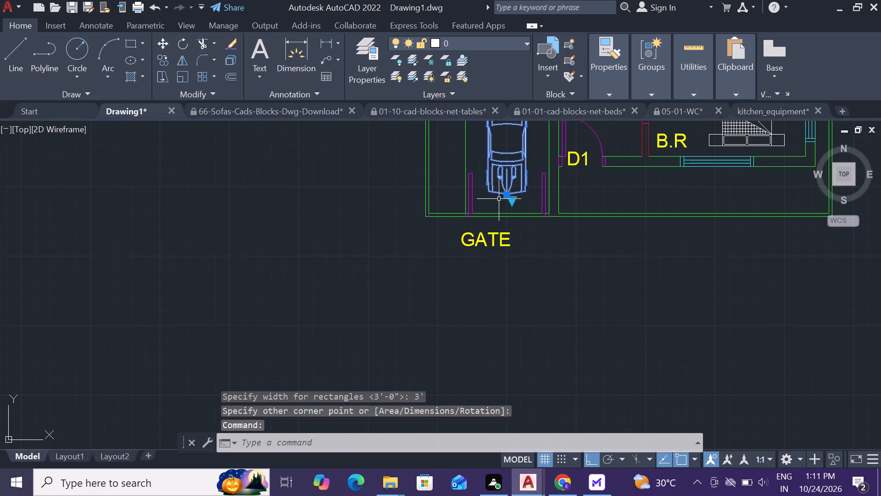
pyautogui.write('SC')
pyautogui.press('space')
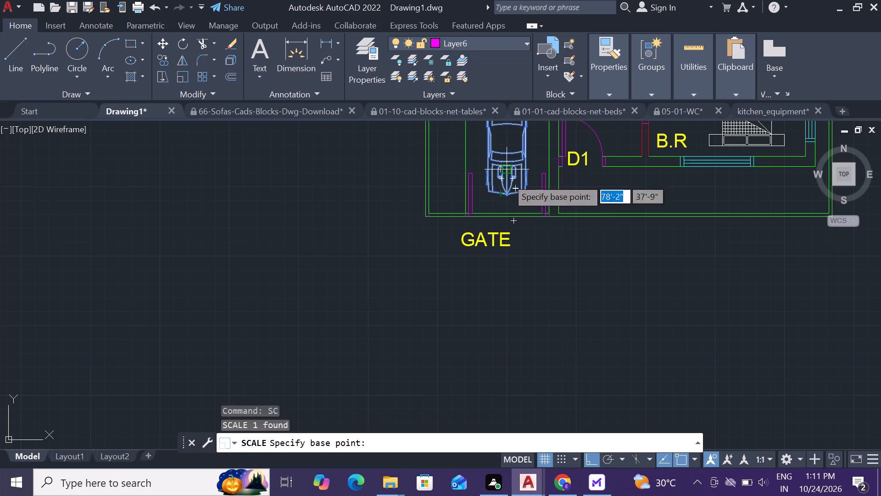
pyautogui.scroll(-1, 522, 201)
pyautogui.scroll(2, 496, 127)
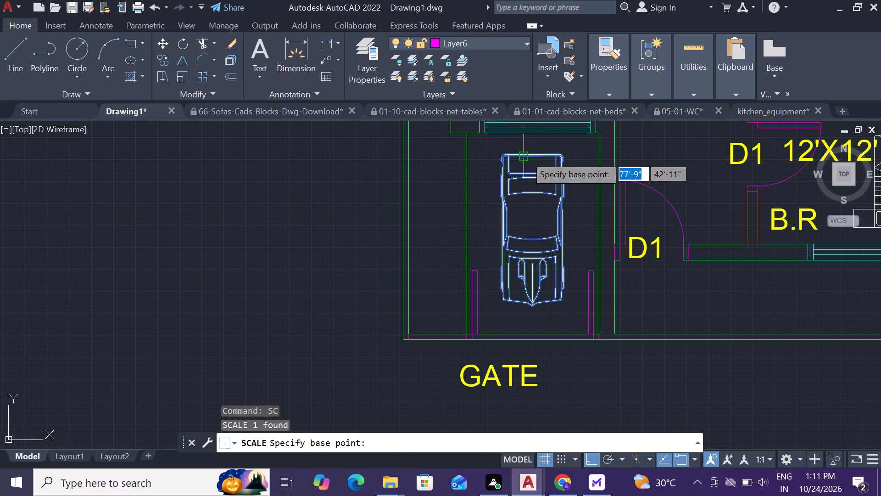
pyautogui.click(525, 156)
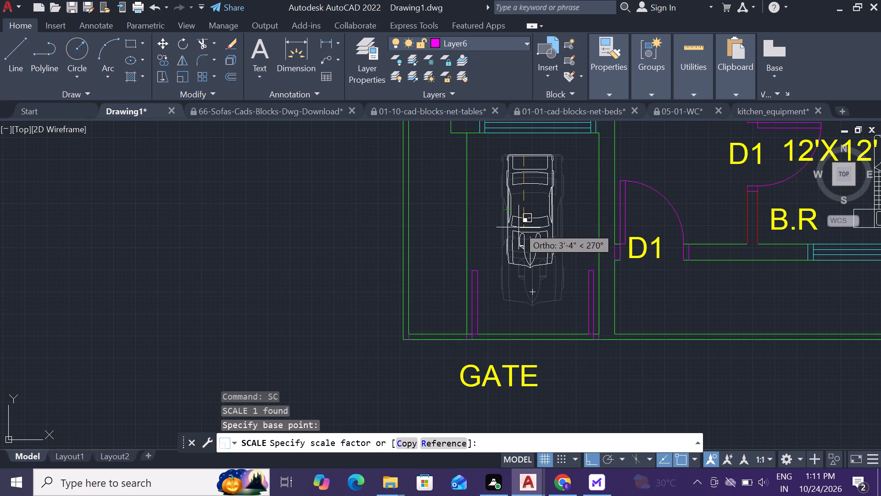
pyautogui.click(519, 225)
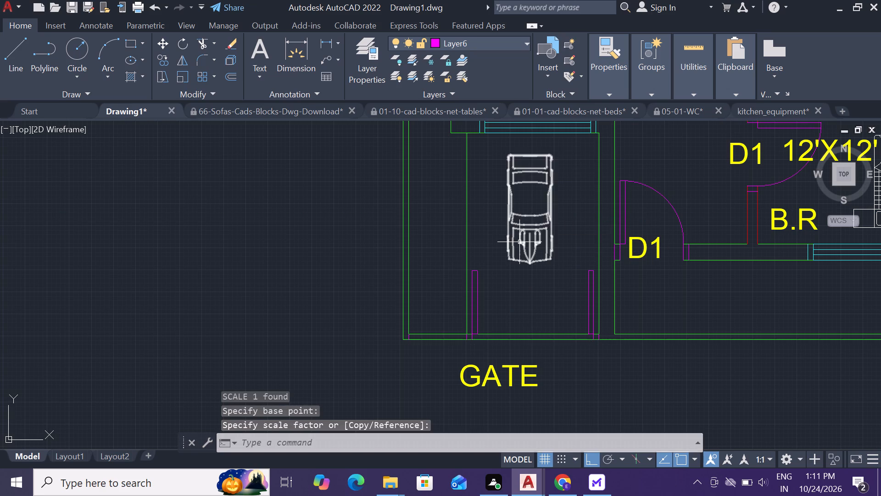
# Move the parked car straight up by about 8", away from the gate leaves.
pyautogui.click(519, 242)
pyautogui.write('M')
pyautogui.press('space')
pyautogui.click(519, 237)
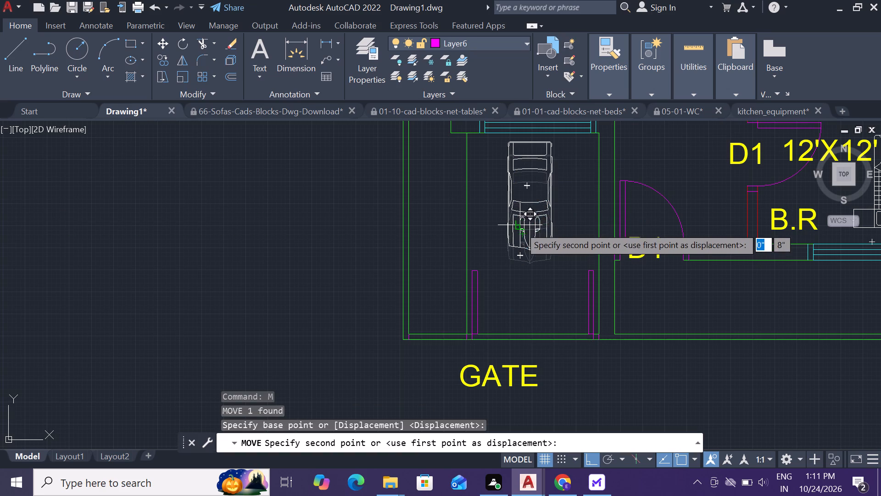
pyautogui.click(519, 223)
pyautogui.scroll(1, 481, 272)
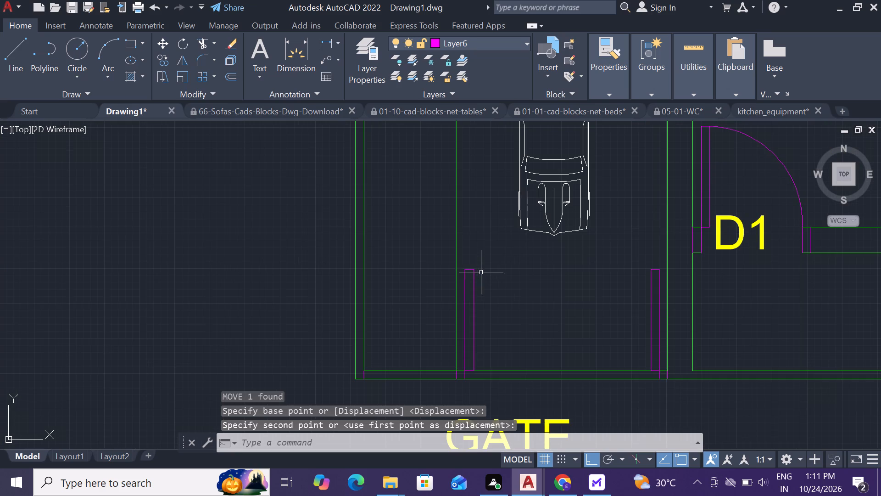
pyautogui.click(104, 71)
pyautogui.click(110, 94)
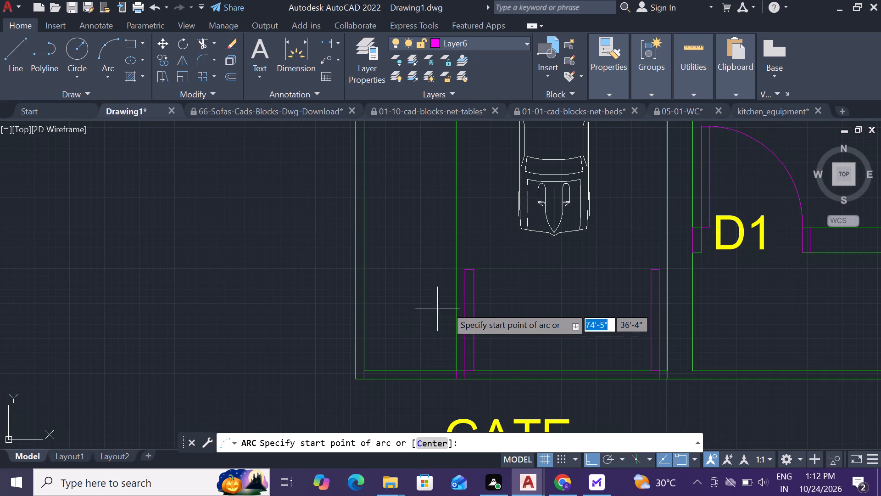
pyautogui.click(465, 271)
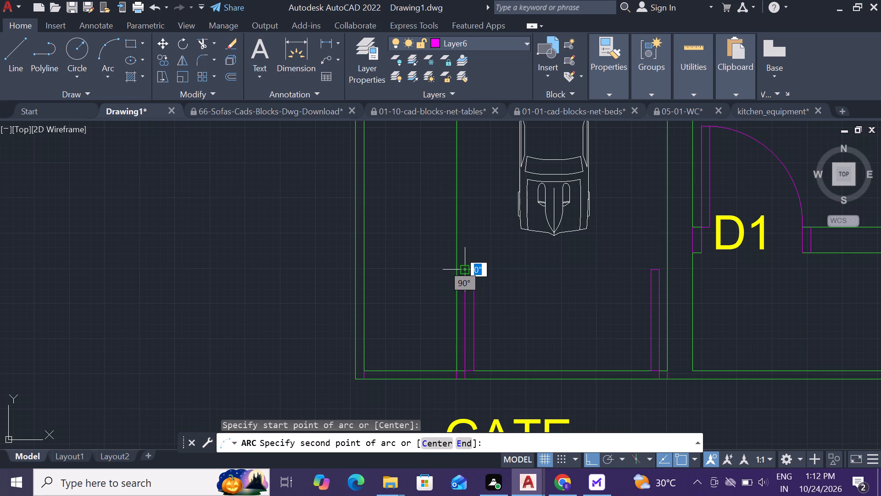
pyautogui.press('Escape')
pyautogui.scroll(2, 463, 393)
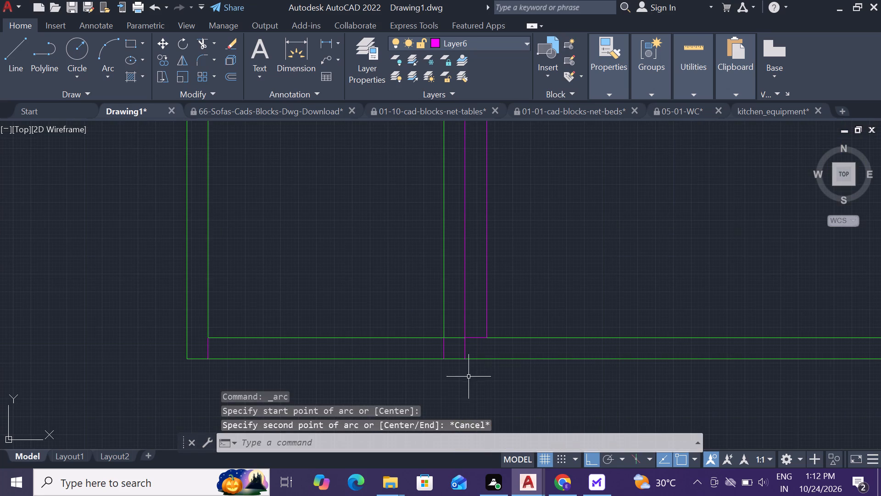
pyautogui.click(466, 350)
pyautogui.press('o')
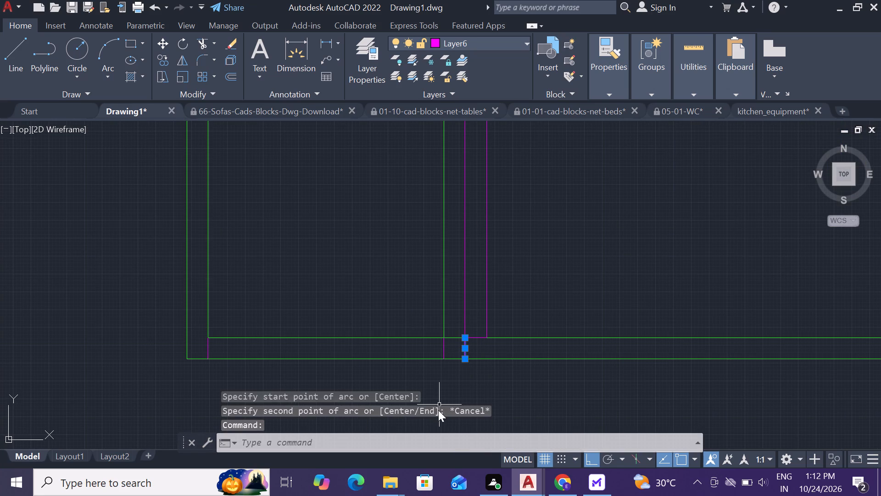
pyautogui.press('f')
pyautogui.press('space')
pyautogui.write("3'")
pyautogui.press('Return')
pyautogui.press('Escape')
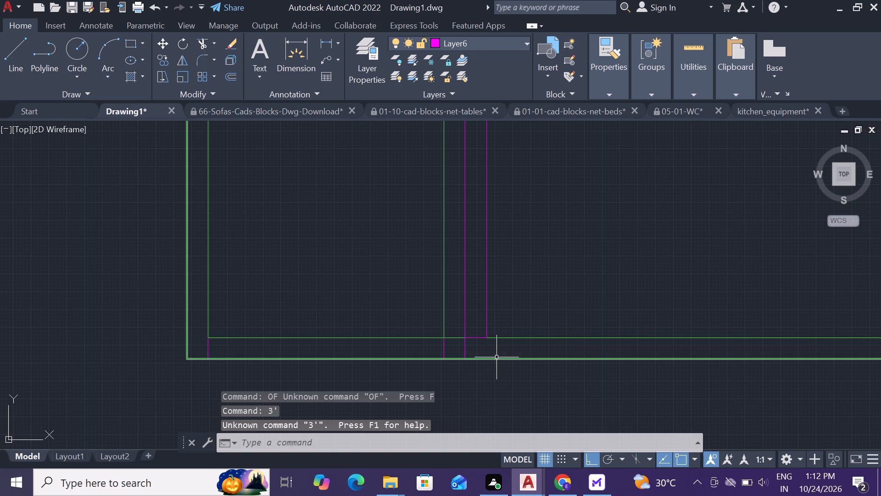
# Offset the magenta line at the left gate leaf's base by 3' towards the middle of the gate opening.
pyautogui.click(467, 354)
pyautogui.write('OF 3')
pyautogui.press("'")
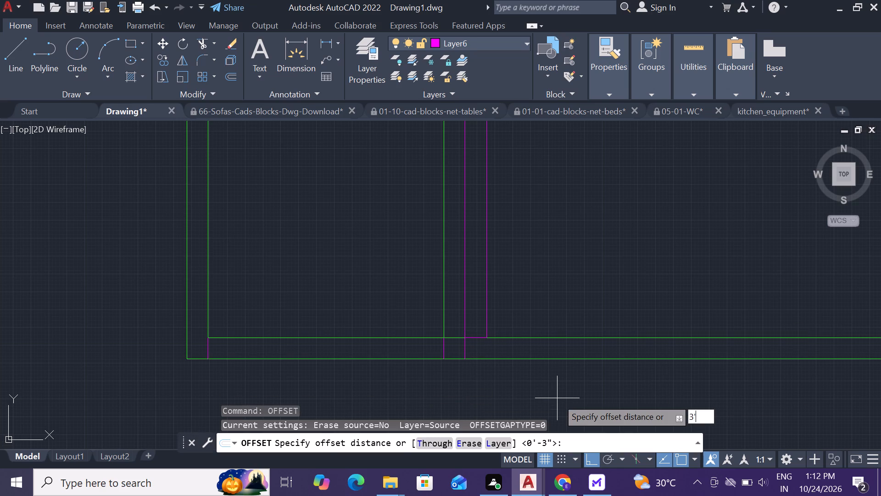
pyautogui.press('Return')
pyautogui.click(641, 371)
pyautogui.scroll(-2, 499, 333)
pyautogui.scroll(2, 728, 358)
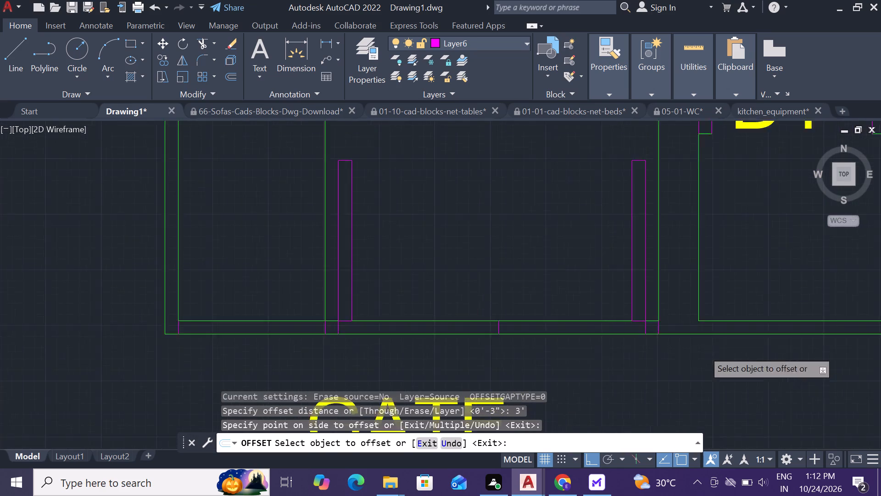
pyautogui.click(603, 319)
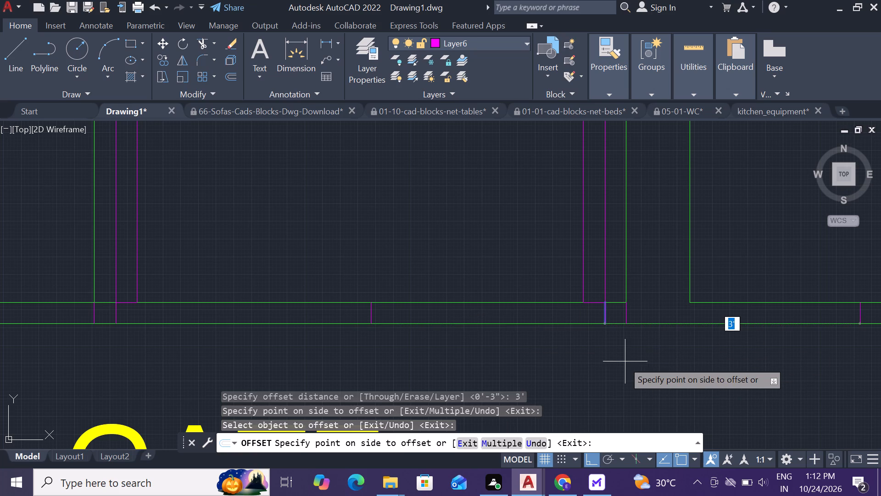
pyautogui.press('Escape')
pyautogui.scroll(-2, 658, 352)
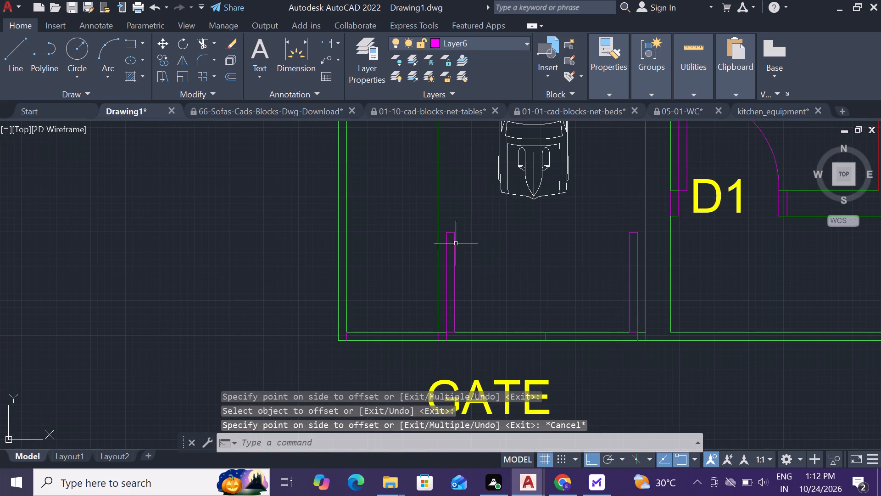
# Draw a 3-point swing arc from the left gate leaf's top corners down to the middle marker line on the wall.
pyautogui.click(95, 74)
pyautogui.moveTo(111, 101); pyautogui.dragTo(111, 86)
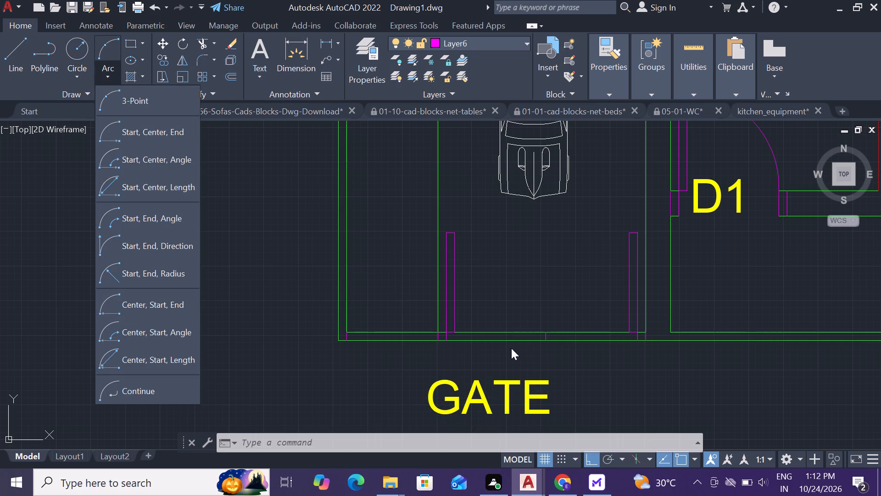
pyautogui.click(103, 90)
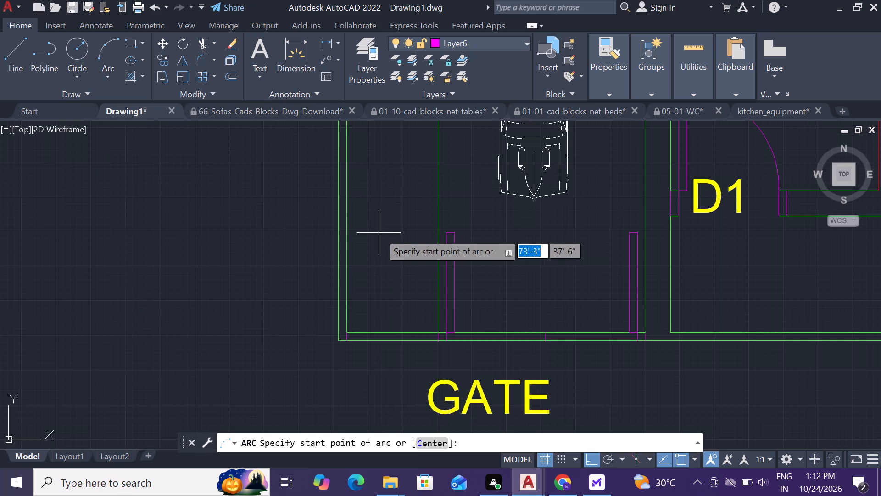
pyautogui.click(443, 234)
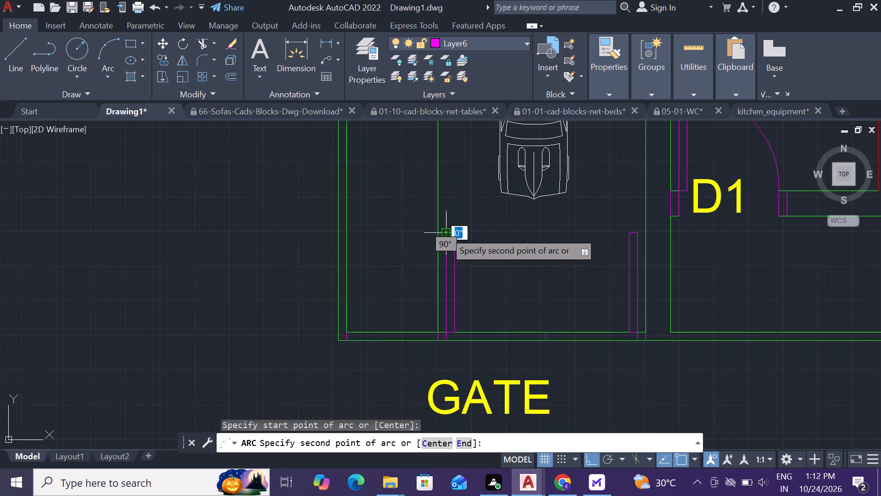
pyautogui.click(456, 232)
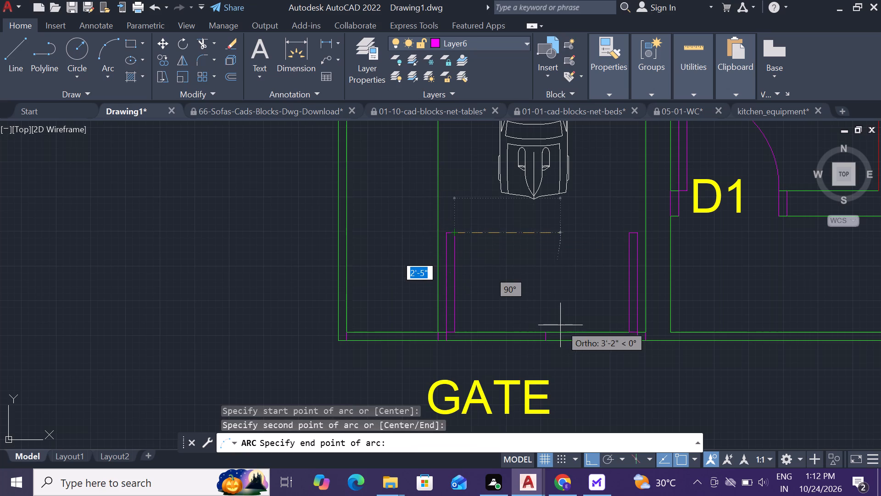
pyautogui.click(548, 333)
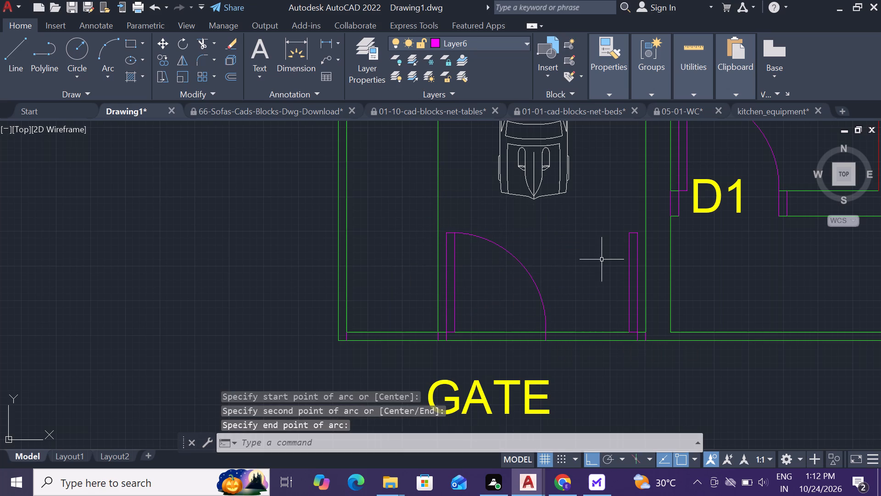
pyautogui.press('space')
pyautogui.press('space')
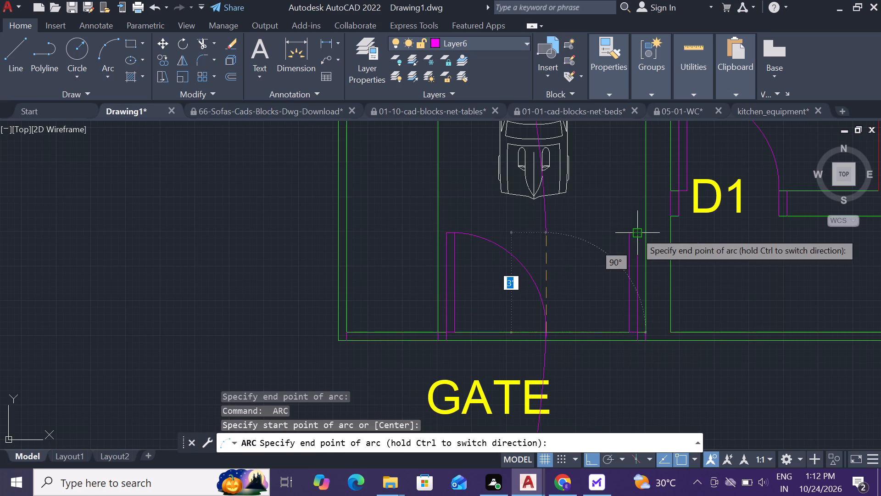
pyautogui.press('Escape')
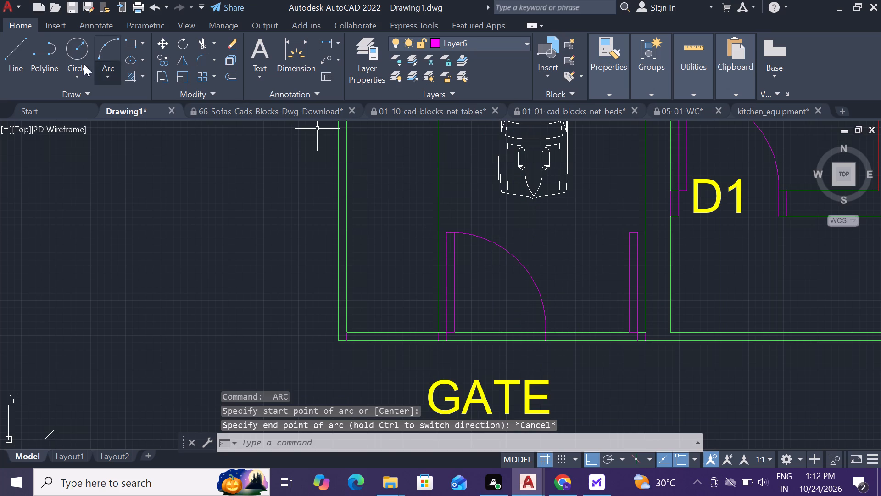
# Draw a 3-point swing arc from the right gate leaf's top corners down to the first arc's lower end.
pyautogui.click(99, 65)
pyautogui.click(110, 86)
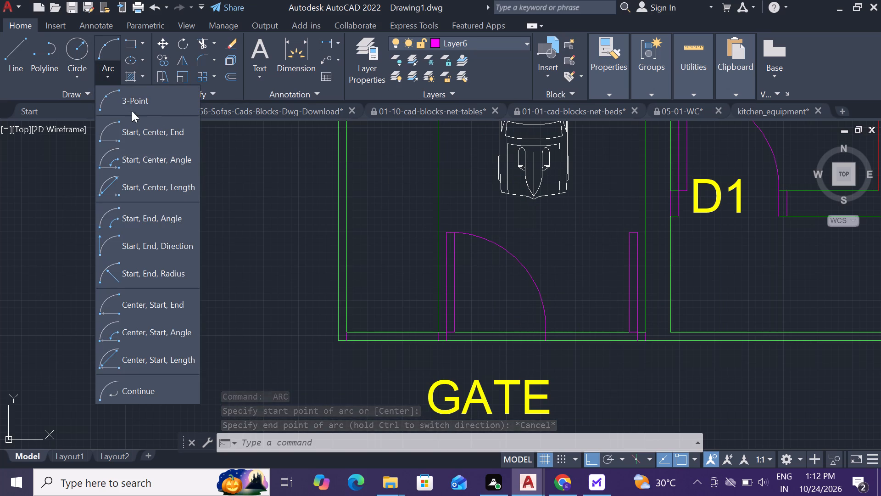
pyautogui.click(119, 101)
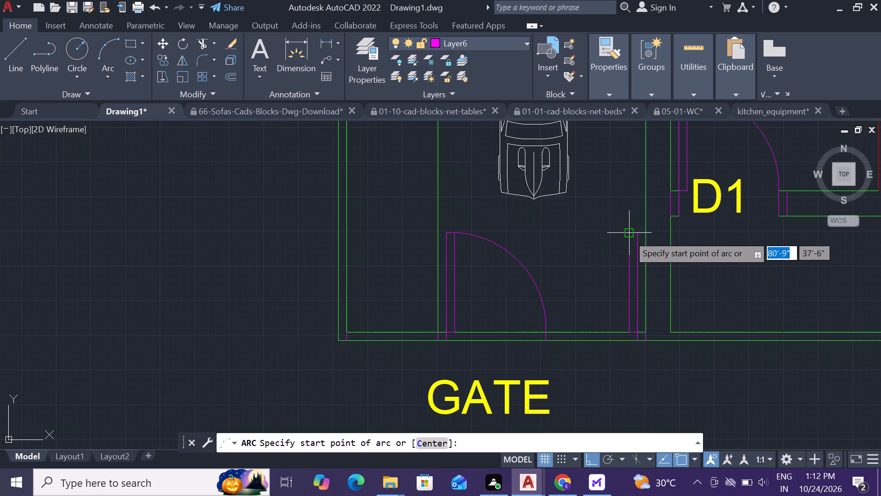
pyautogui.click(639, 235)
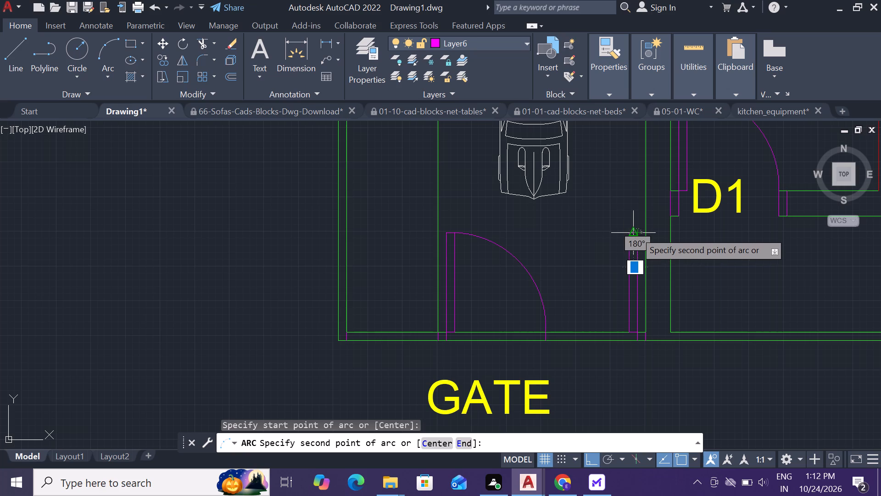
pyautogui.click(628, 236)
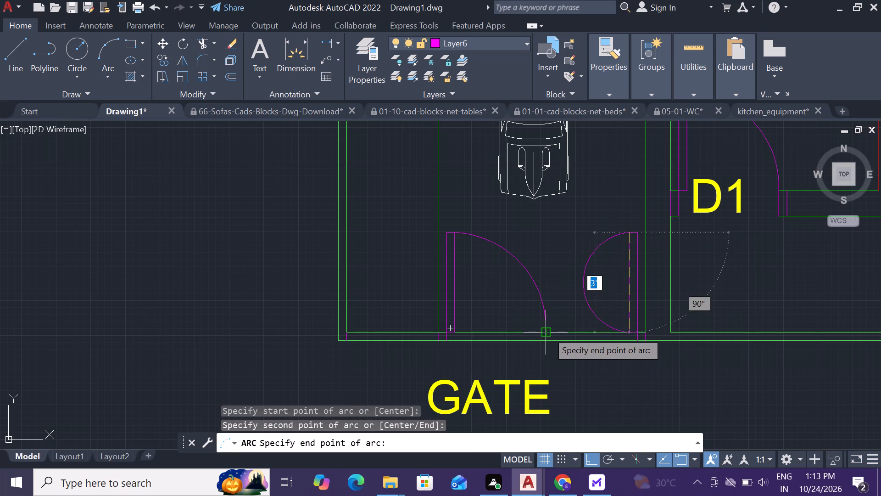
pyautogui.click(546, 332)
pyautogui.press('Escape')
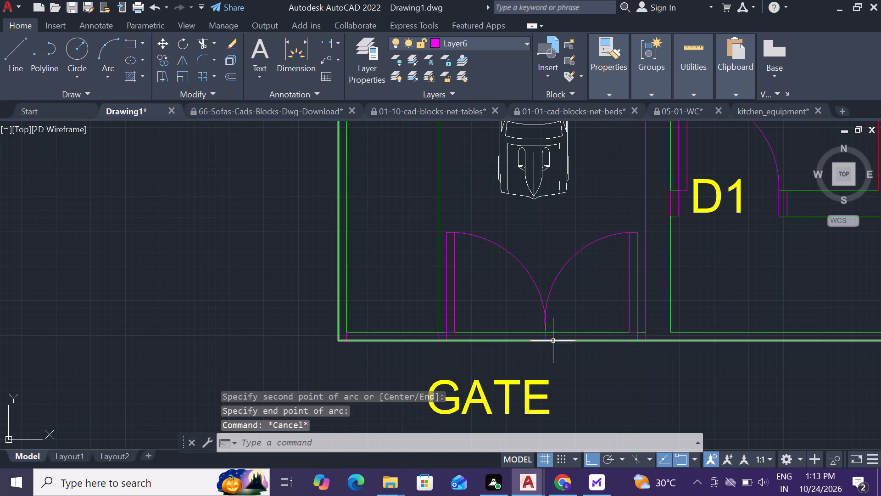
# Delete the short magenta marker line across the wall where the two gate arcs meet.
pyautogui.click(546, 337)
pyautogui.press('Delete')
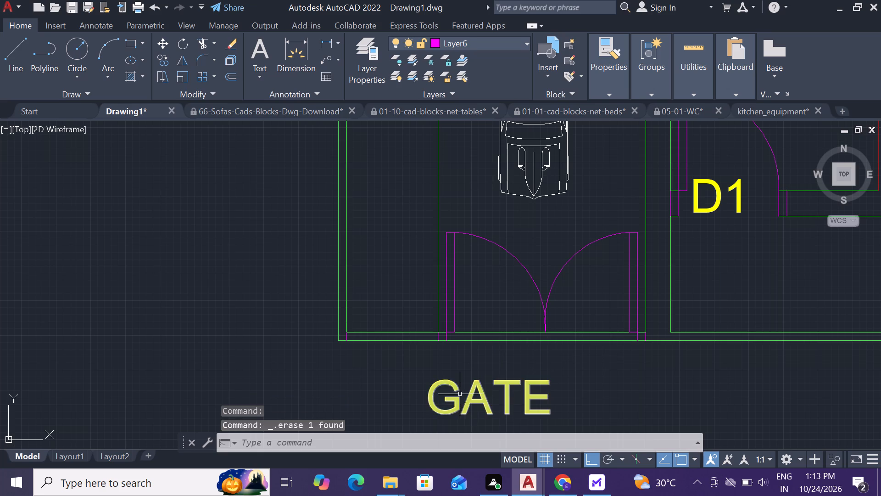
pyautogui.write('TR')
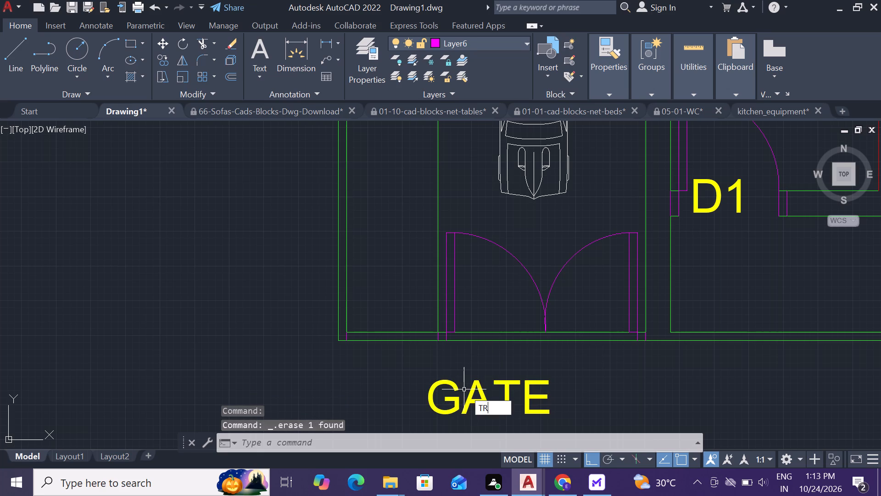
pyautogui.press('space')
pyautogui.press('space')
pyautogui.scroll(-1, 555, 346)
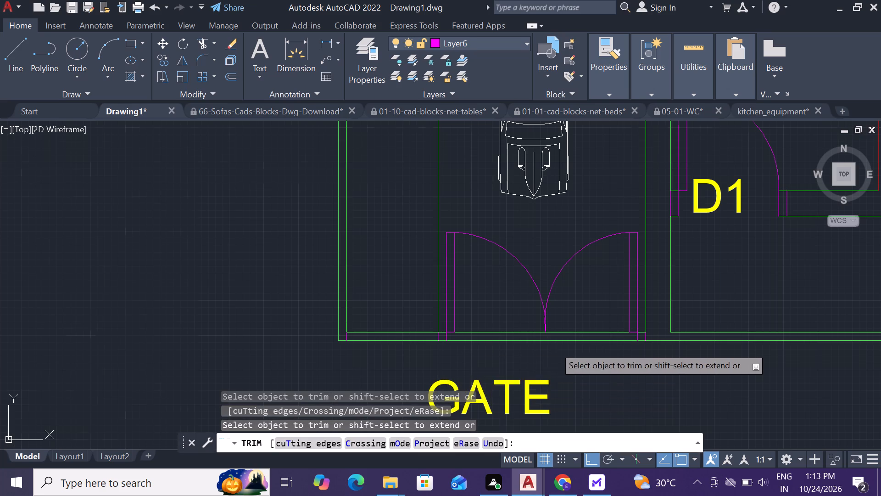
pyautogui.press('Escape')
# Move the GATE label about 1'-6" to the right so it sits centred below the gate.
pyautogui.scroll(-1, 581, 348)
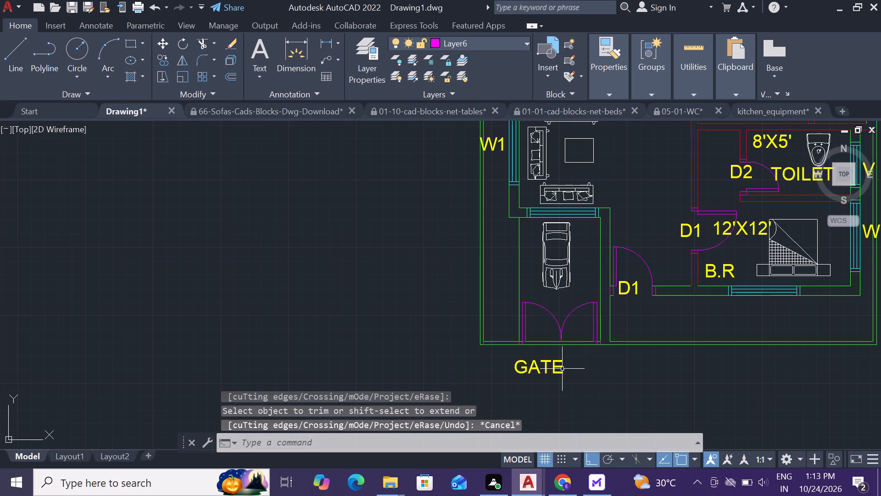
pyautogui.scroll(1, 551, 381)
pyautogui.click(554, 362)
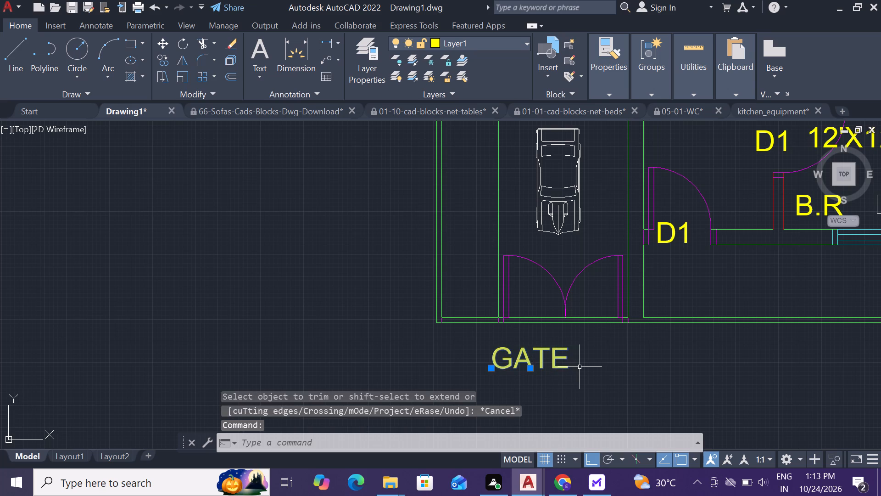
pyautogui.write('M')
pyautogui.press('space')
pyautogui.click(545, 360)
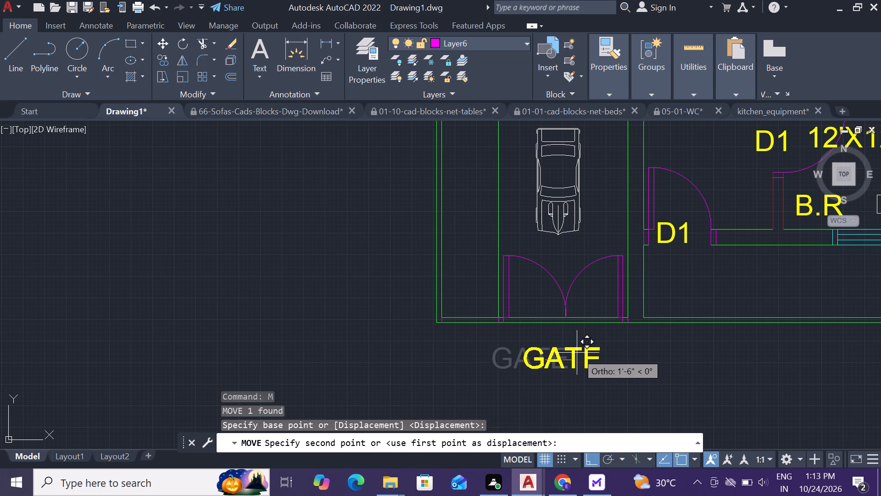
pyautogui.click(577, 353)
# Insert the Trees - Imperial sample block outside the lower-left corner of the boundary wall.
pyautogui.hotkey('ctrl', '3')
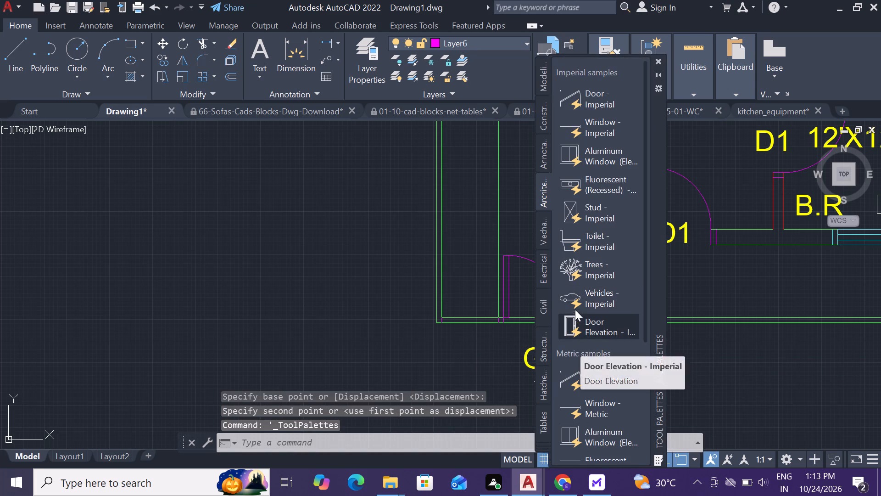
pyautogui.click(574, 279)
pyautogui.moveTo(569, 274); pyautogui.dragTo(413, 322)
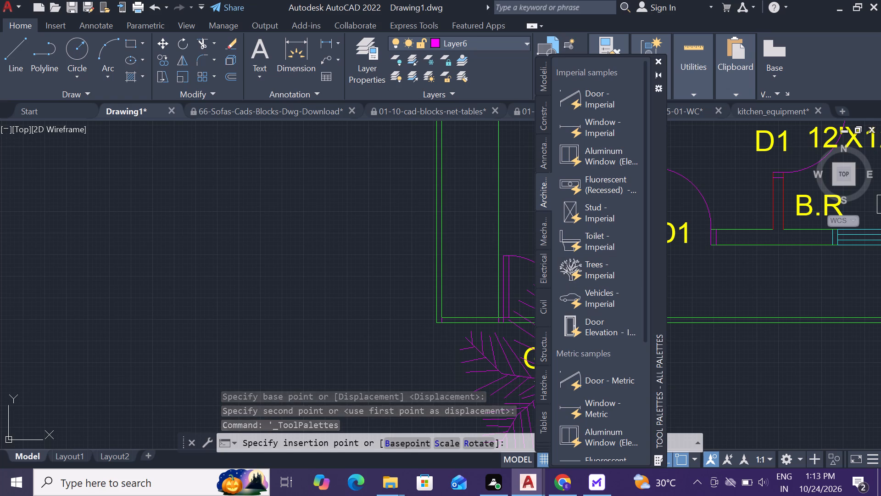
pyautogui.moveTo(413, 322); pyautogui.dragTo(413, 322)
pyautogui.click(363, 333)
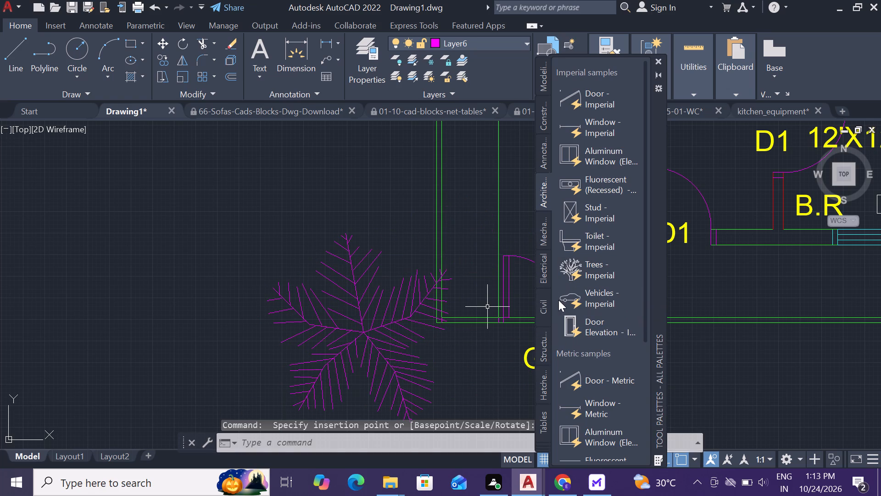
# Insert the Trees - Metric sample block outside the left boundary wall, above the first tree.
pyautogui.scroll(-1, 581, 296)
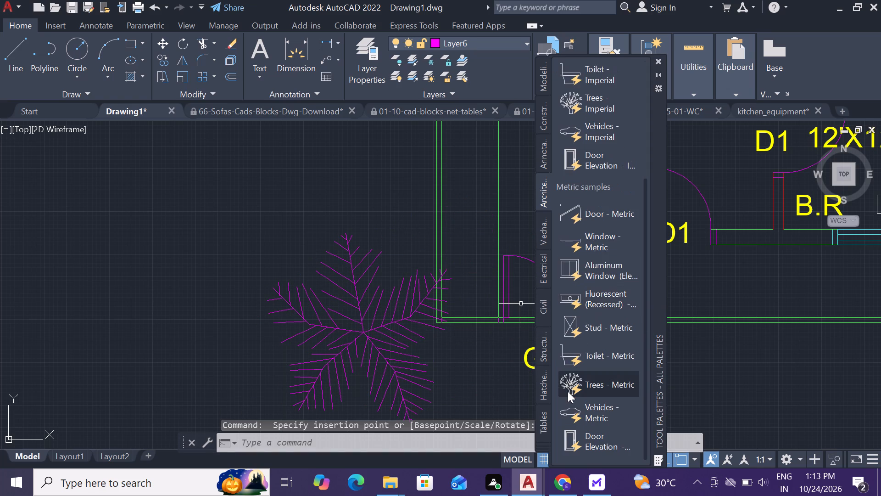
pyautogui.moveTo(568, 391); pyautogui.dragTo(375, 190)
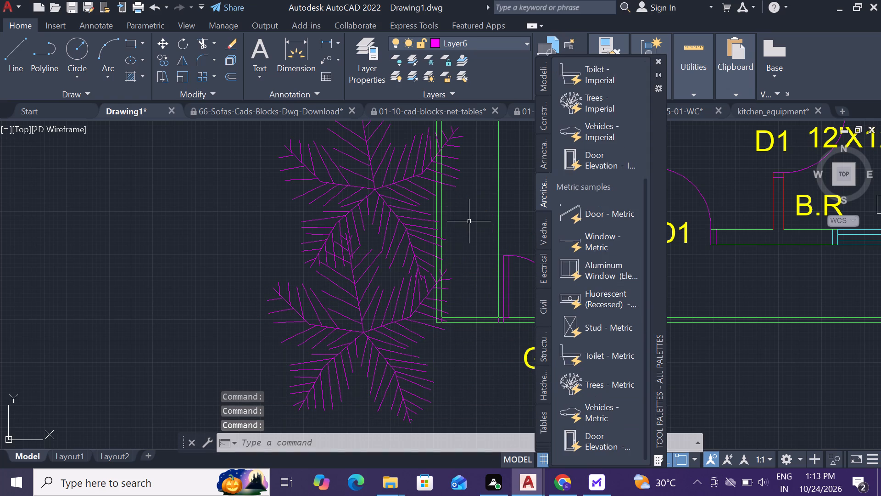
# Insert the Toilet - Imperial sample block in the empty area outside the boundary wall, left of the trees.
pyautogui.scroll(-1, 469, 221)
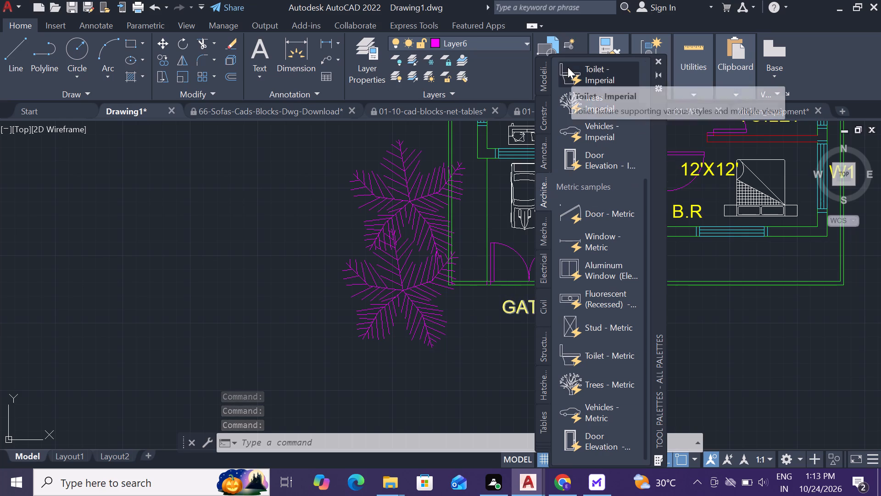
pyautogui.moveTo(567, 74); pyautogui.dragTo(251, 193)
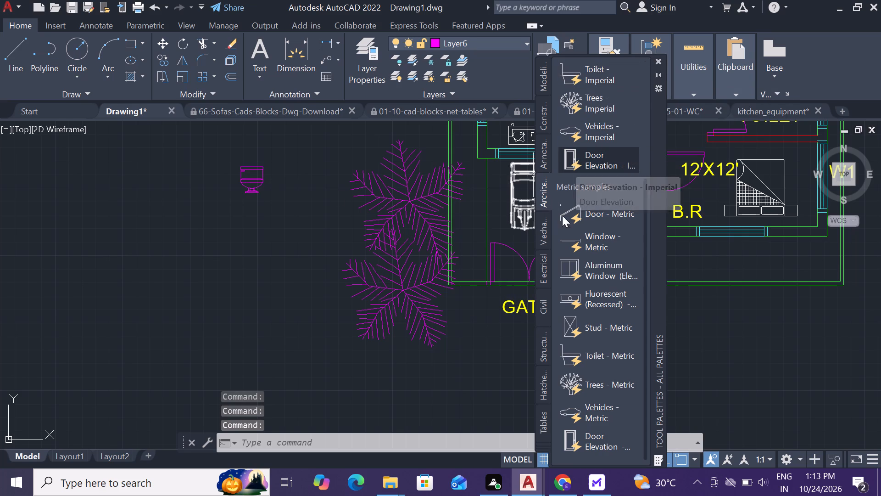
# Insert the Fluorescent (Recessed) metric sample block left of the trees, below the toilet block, and close the tool palettes.
pyautogui.scroll(-1, 571, 355)
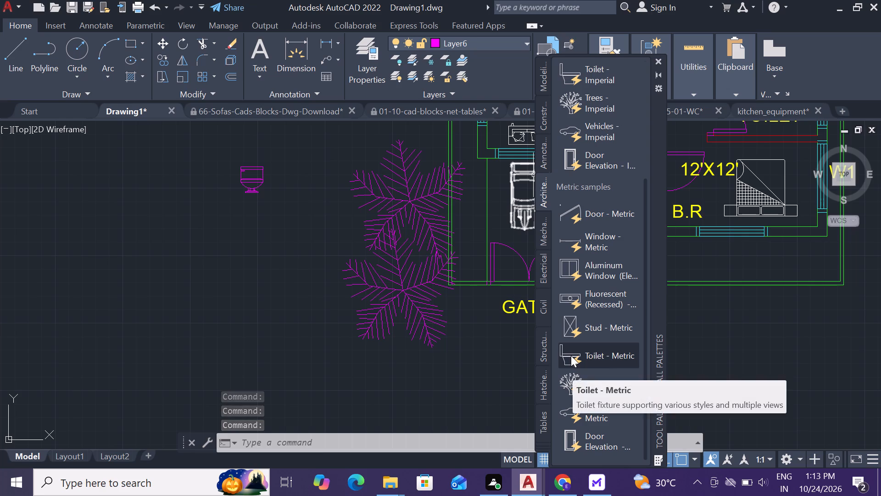
pyautogui.moveTo(578, 297); pyautogui.dragTo(506, 341)
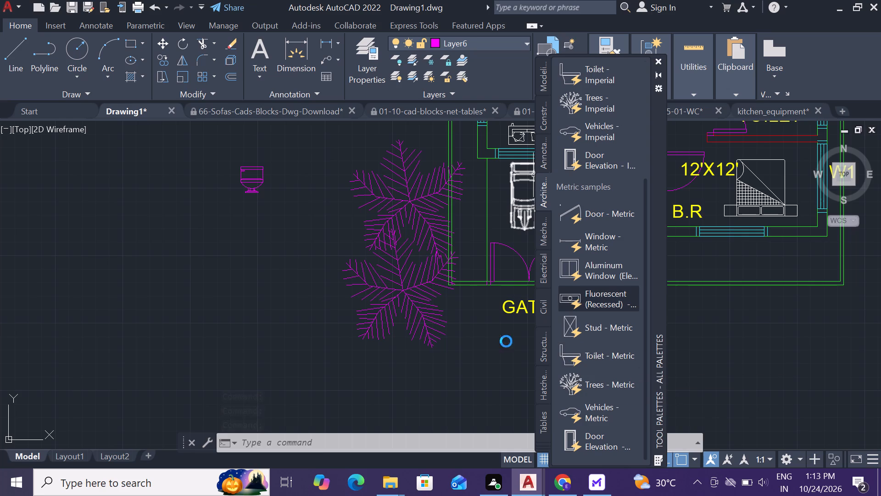
pyautogui.moveTo(506, 341); pyautogui.dragTo(281, 263)
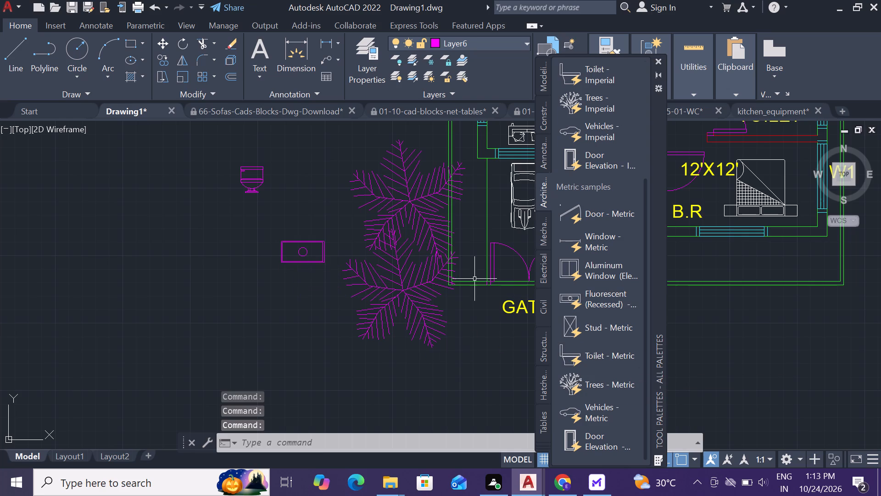
pyautogui.press('Escape')
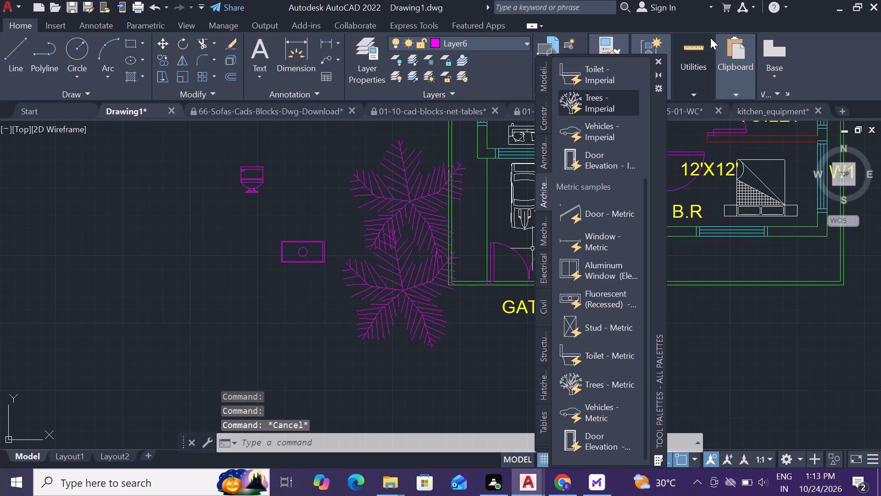
pyautogui.click(652, 62)
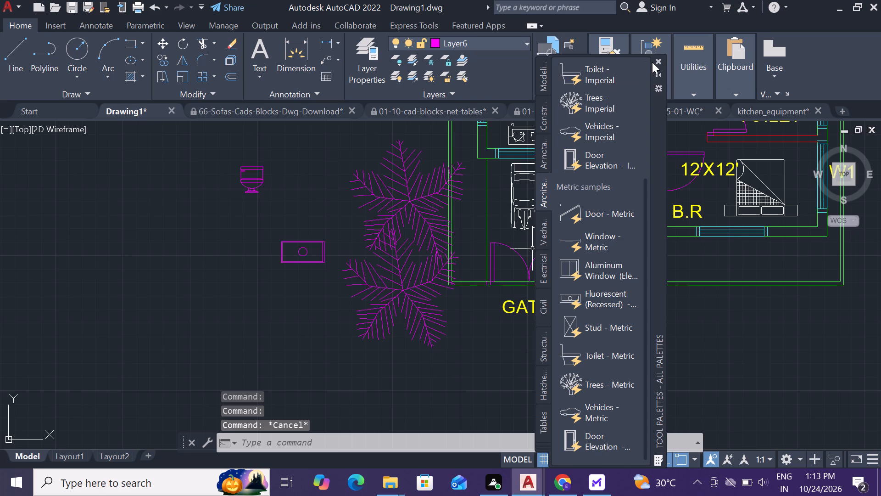
pyautogui.click(657, 59)
# Change the two trees, the toilet block and the fluorescent fixture block to layer 0.
pyautogui.scroll(-1, 536, 220)
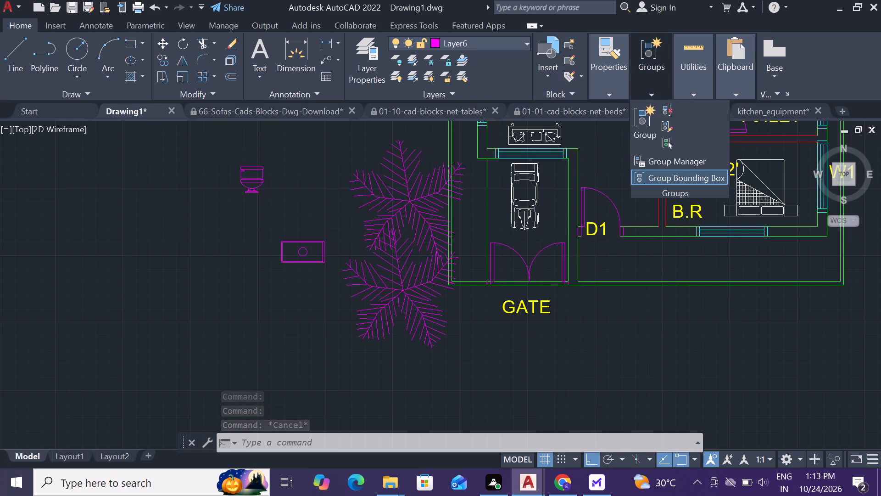
pyautogui.click(443, 214)
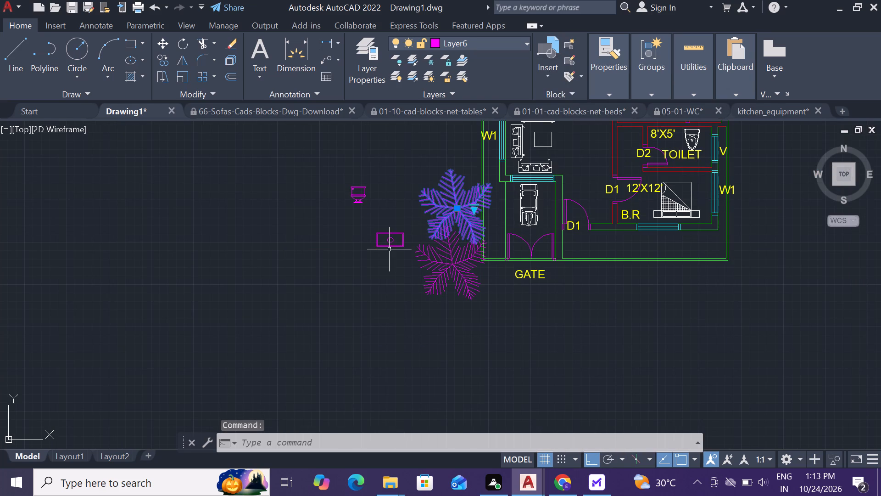
pyautogui.click(389, 249)
pyautogui.click(389, 234)
pyautogui.click(356, 186)
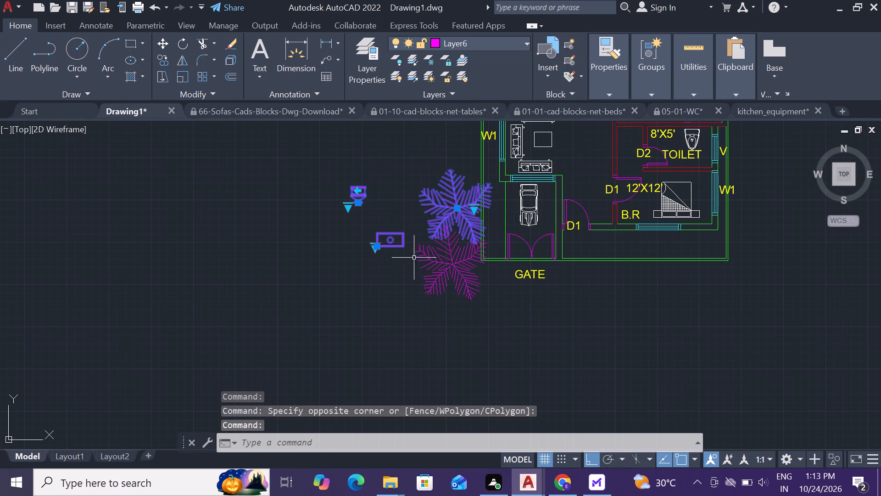
pyautogui.click(441, 272)
pyautogui.click(512, 37)
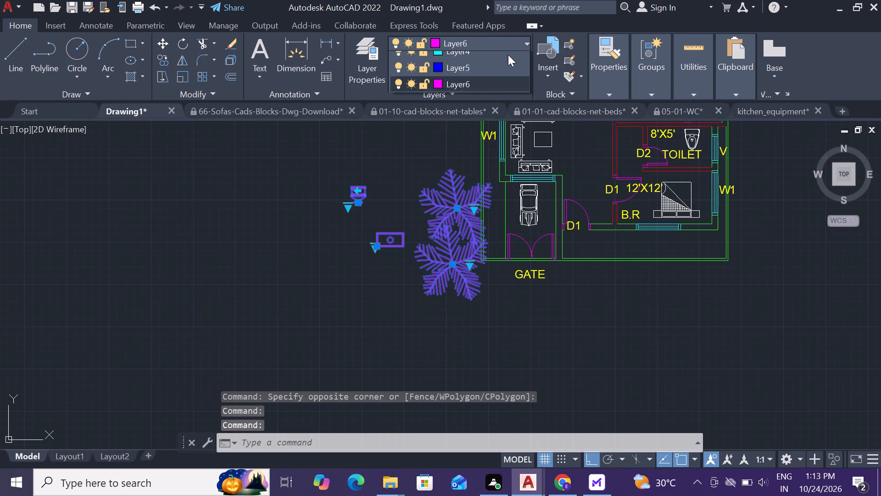
pyautogui.click(505, 63)
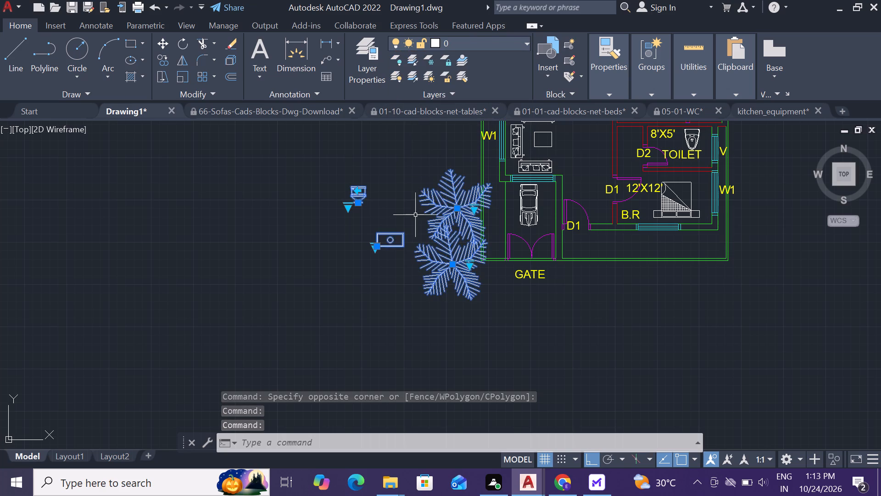
pyautogui.click(361, 199)
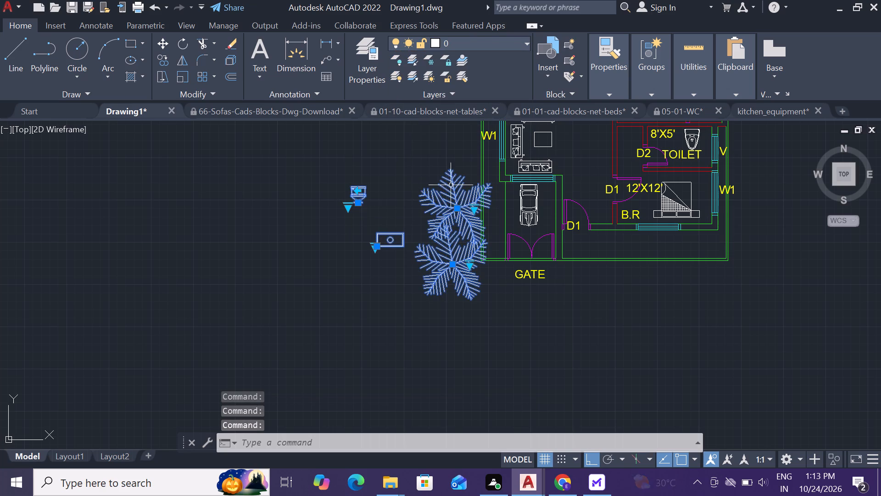
pyautogui.scroll(2, 413, 193)
pyautogui.scroll(1, 239, 192)
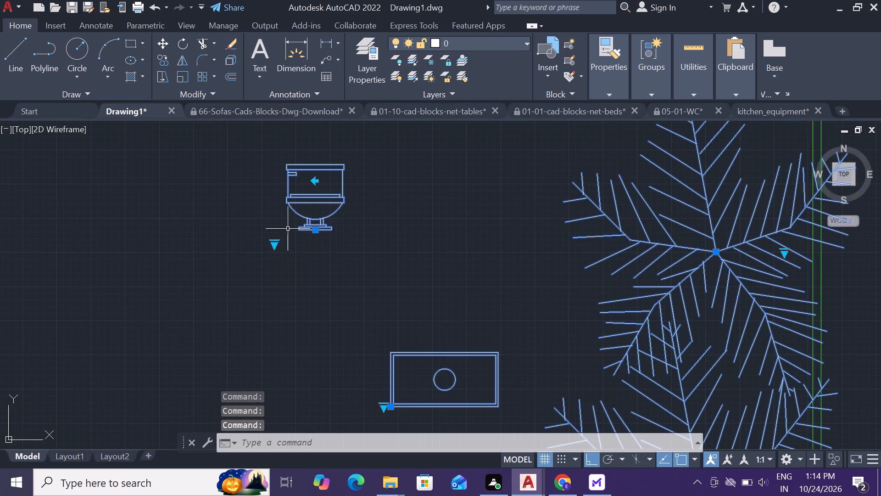
pyautogui.click(311, 206)
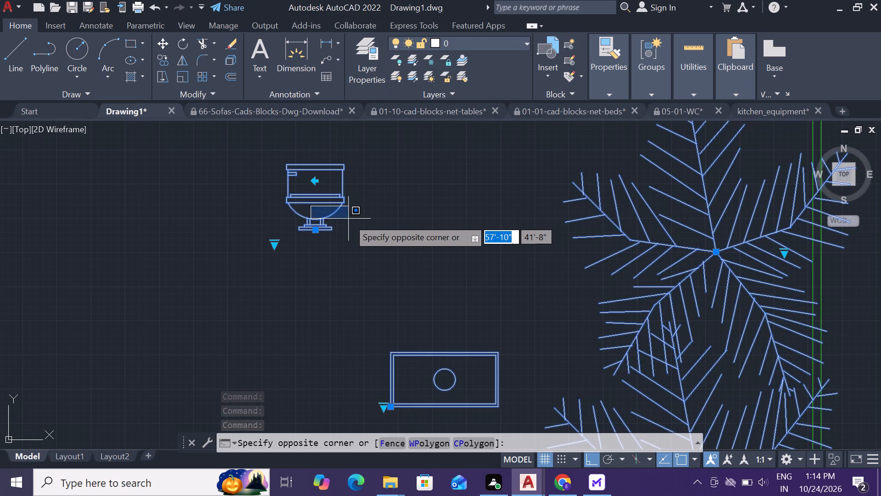
pyautogui.press('Escape')
pyautogui.press('Escape')
# Move the toilet block from outside the house to the V window of the 5'X6'6" toilet.
pyautogui.click(318, 214)
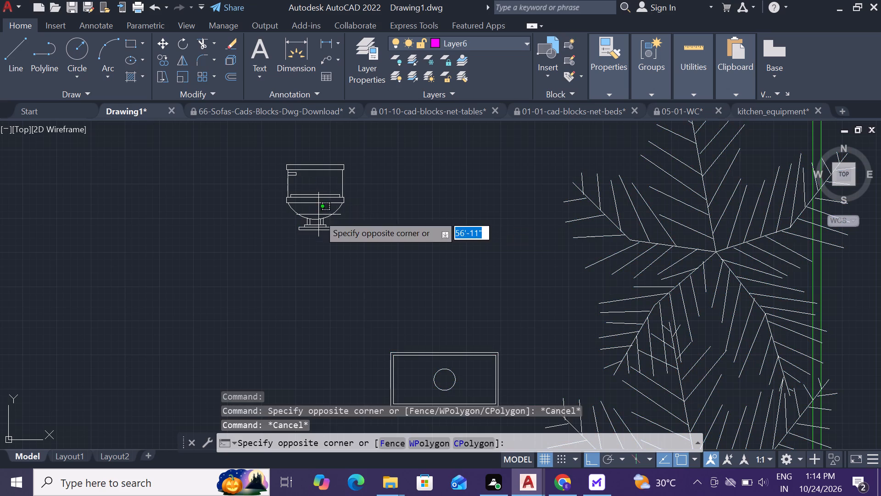
pyautogui.click(324, 244)
pyautogui.click(310, 222)
pyautogui.write('M')
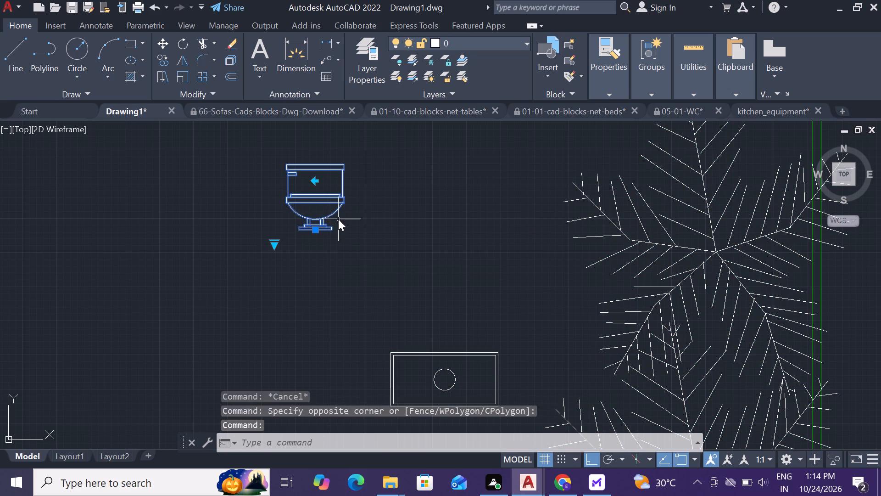
pyautogui.press('space')
pyautogui.click(340, 209)
pyautogui.scroll(-6, 626, 243)
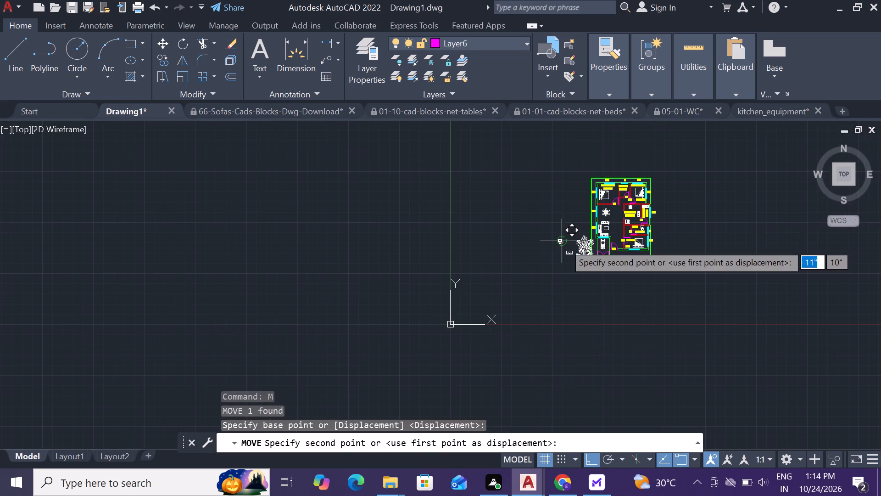
pyautogui.scroll(4, 630, 181)
pyautogui.scroll(-1, 584, 203)
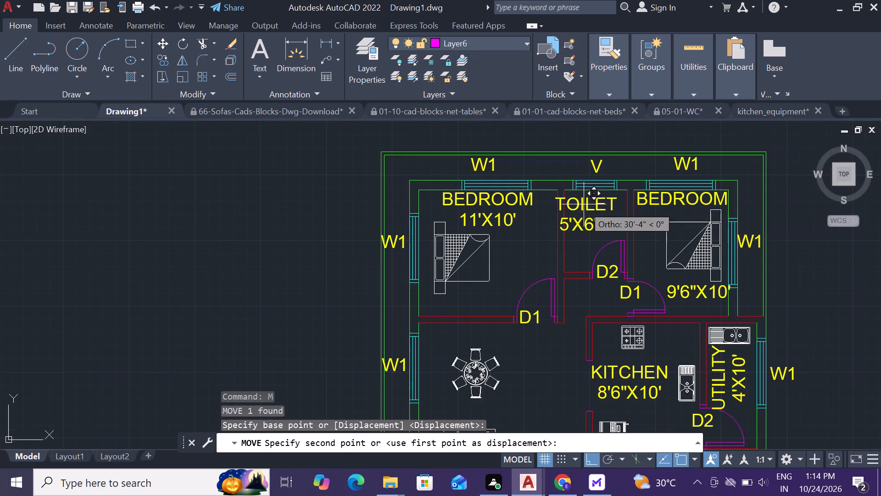
pyautogui.click(588, 186)
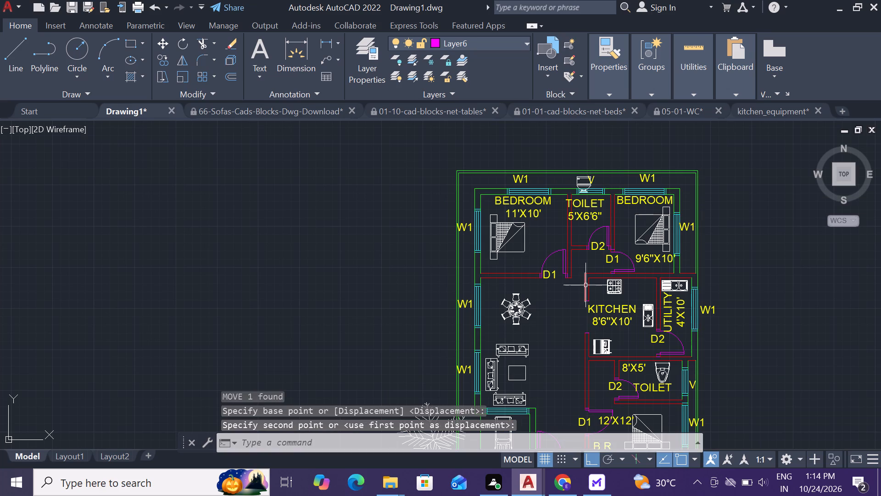
# Move the toilet block straight down into the 5'X6'6" toilet, just below its size label.
pyautogui.scroll(2, 590, 190)
pyautogui.click(575, 164)
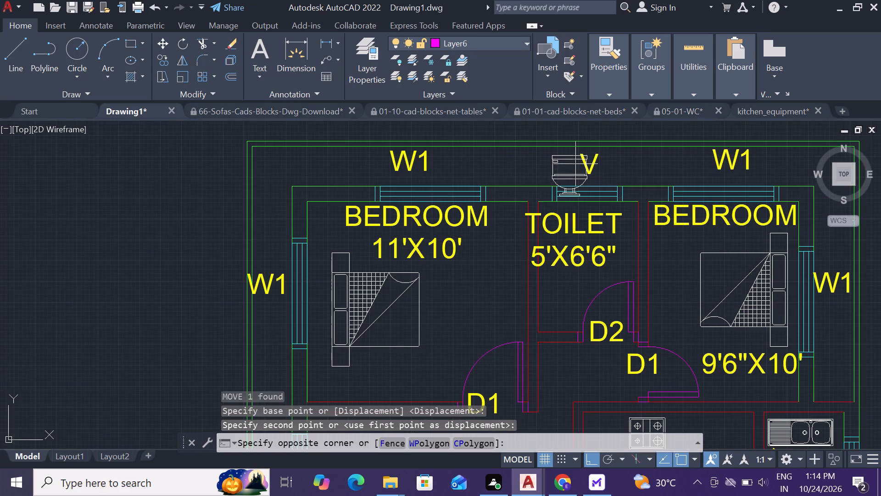
pyautogui.click(569, 178)
pyautogui.write('M')
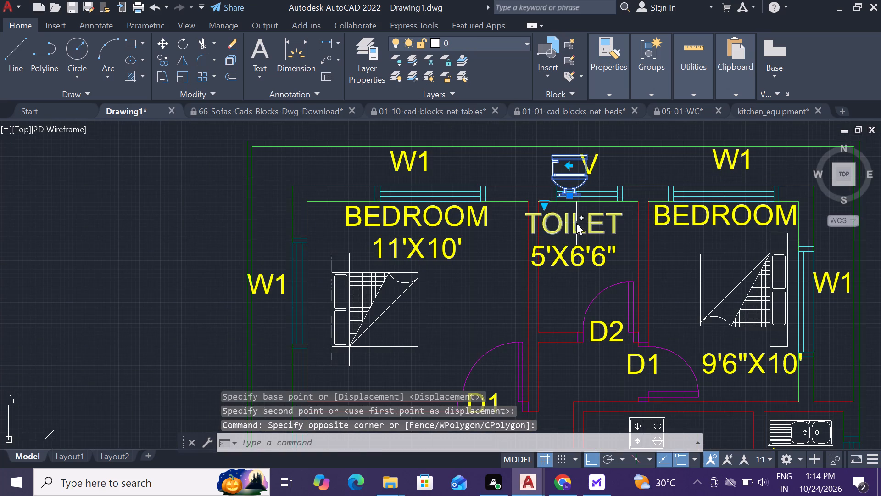
pyautogui.press('space')
pyautogui.click(570, 179)
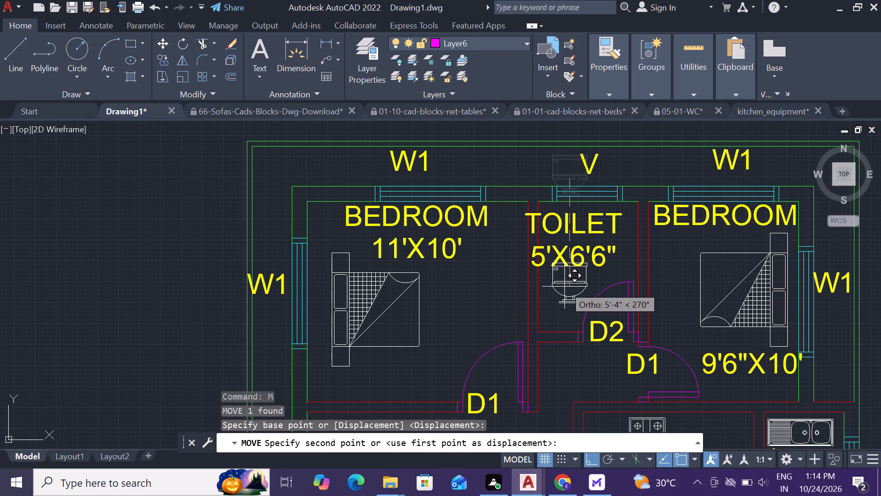
pyautogui.click(554, 291)
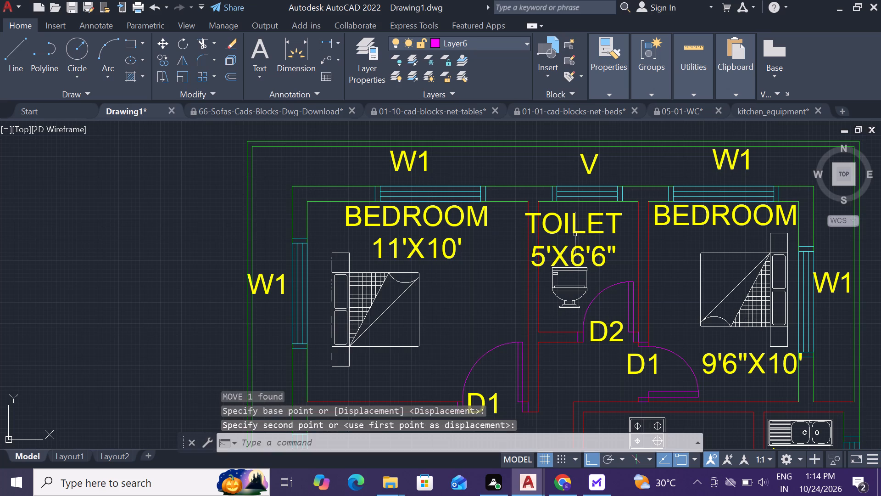
# Move the TOILET and 5'X6'6" labels down and to the right within the upper toilet, close to the D2 label.
pyautogui.click(573, 224)
pyautogui.click(589, 259)
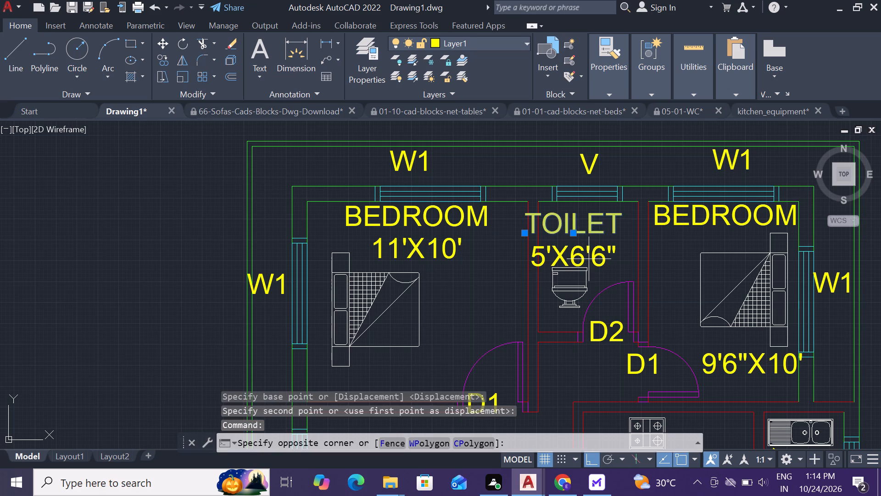
pyautogui.click(595, 260)
pyautogui.click(581, 255)
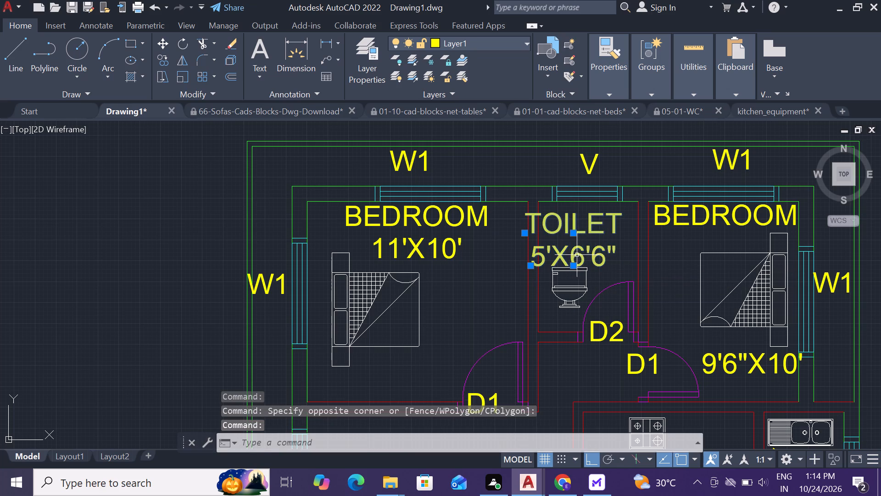
pyautogui.write('M')
pyautogui.press('space')
pyautogui.click(605, 244)
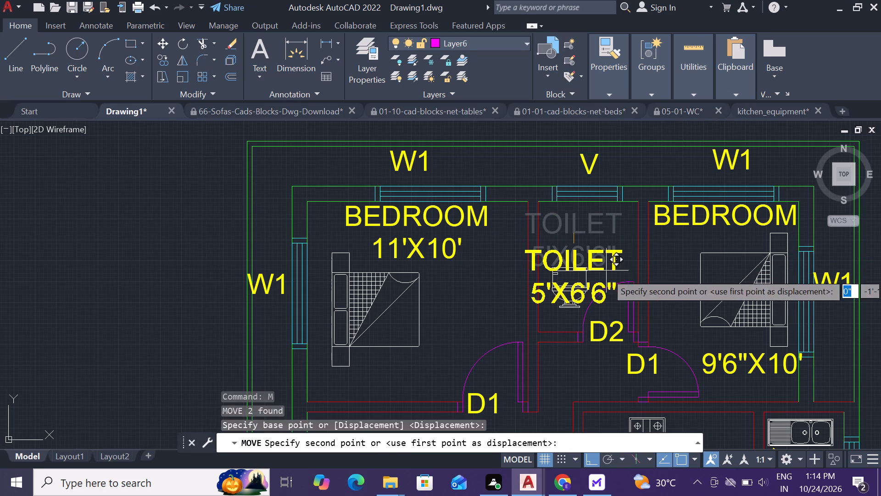
pyautogui.click(620, 289)
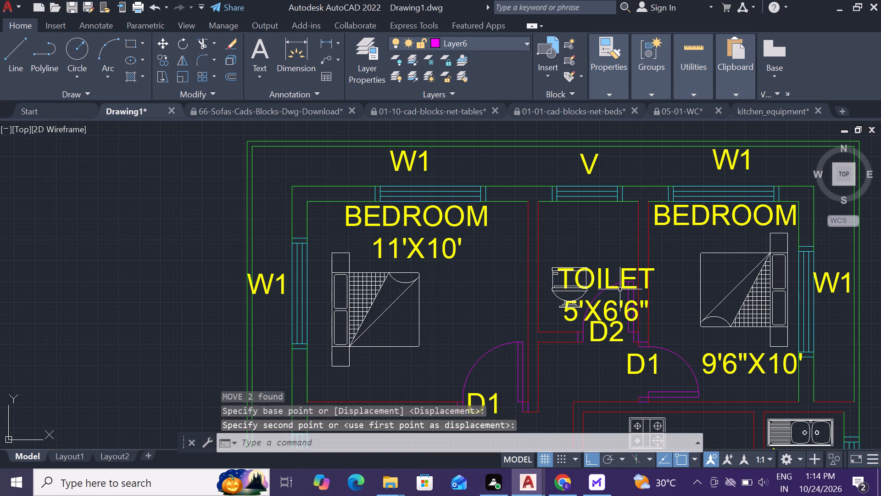
# Move the toilet block straight up against the wall below the V window in the 5'X6'6" toilet.
pyautogui.click(558, 296)
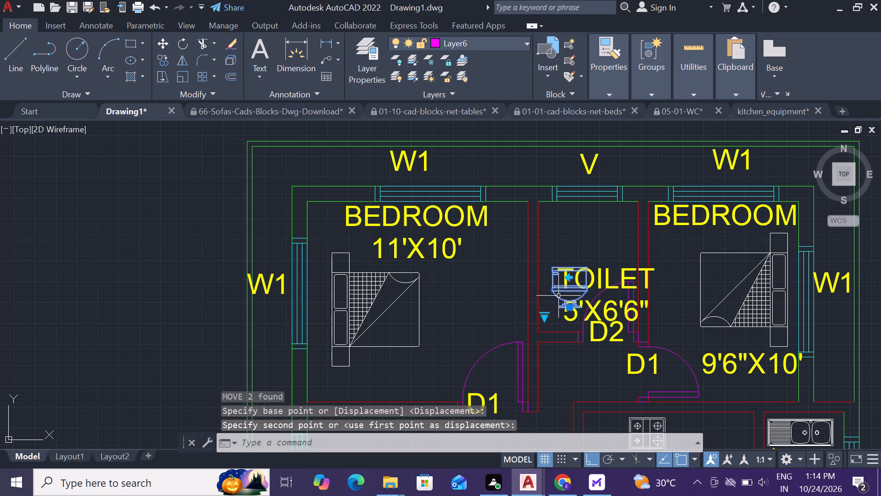
pyautogui.press('m')
pyautogui.press('space')
pyautogui.moveTo(554, 287); pyautogui.dragTo(554, 276)
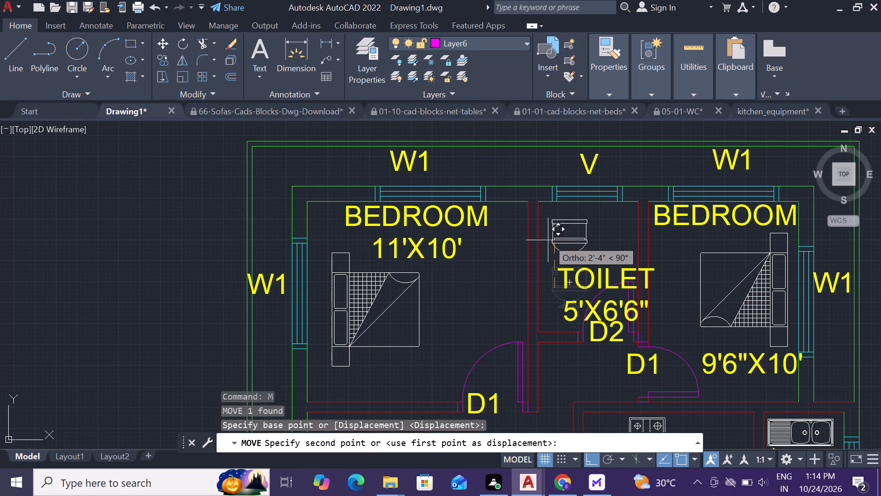
pyautogui.click(547, 226)
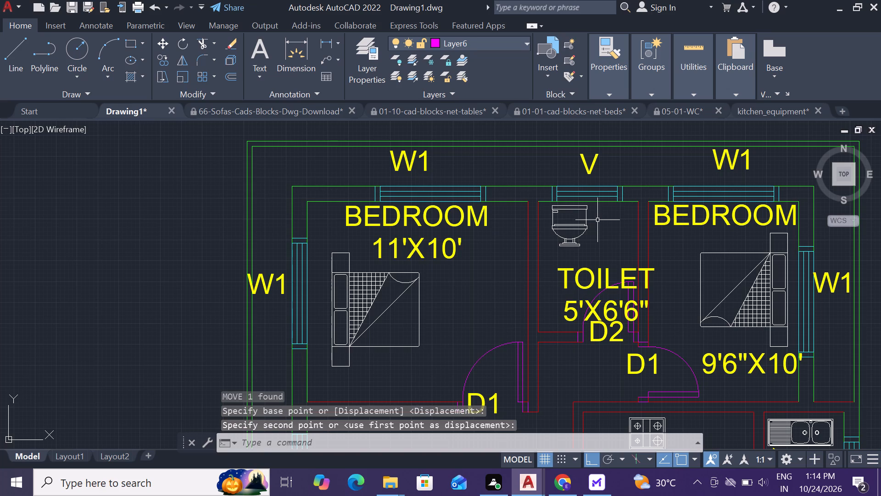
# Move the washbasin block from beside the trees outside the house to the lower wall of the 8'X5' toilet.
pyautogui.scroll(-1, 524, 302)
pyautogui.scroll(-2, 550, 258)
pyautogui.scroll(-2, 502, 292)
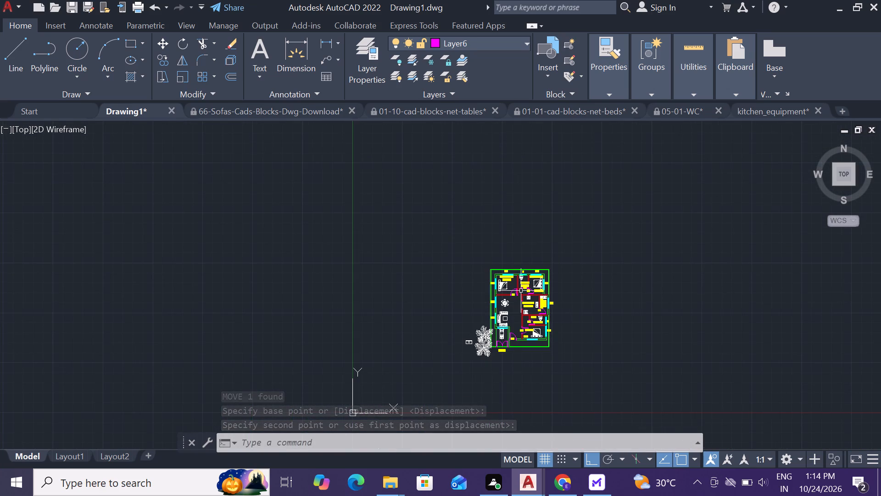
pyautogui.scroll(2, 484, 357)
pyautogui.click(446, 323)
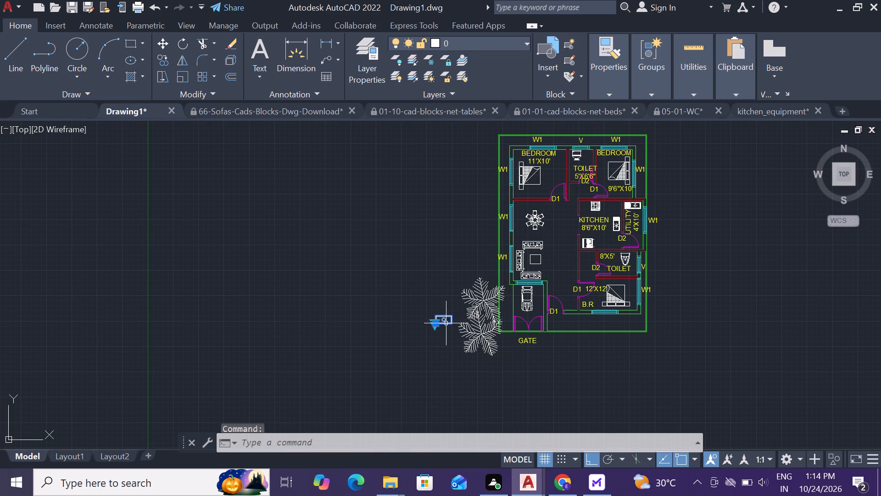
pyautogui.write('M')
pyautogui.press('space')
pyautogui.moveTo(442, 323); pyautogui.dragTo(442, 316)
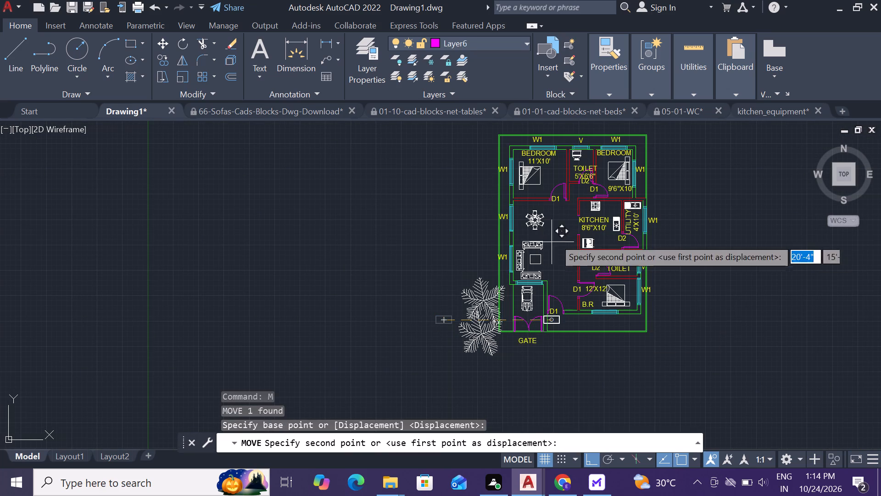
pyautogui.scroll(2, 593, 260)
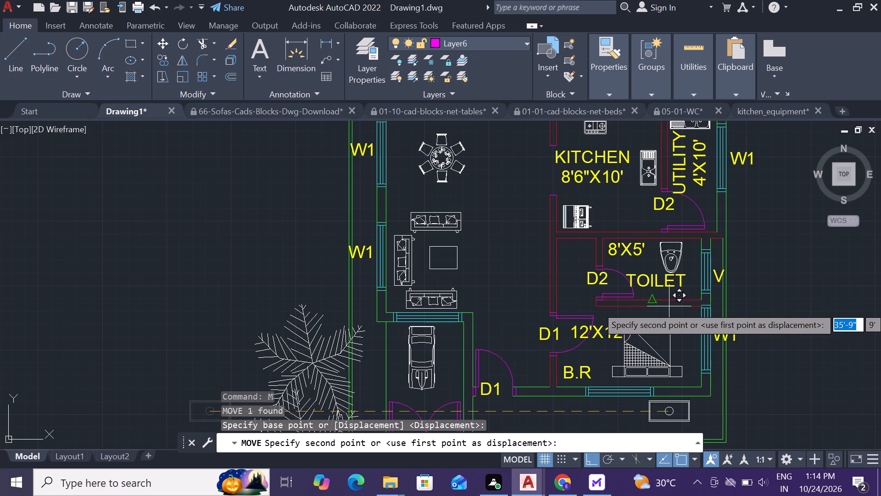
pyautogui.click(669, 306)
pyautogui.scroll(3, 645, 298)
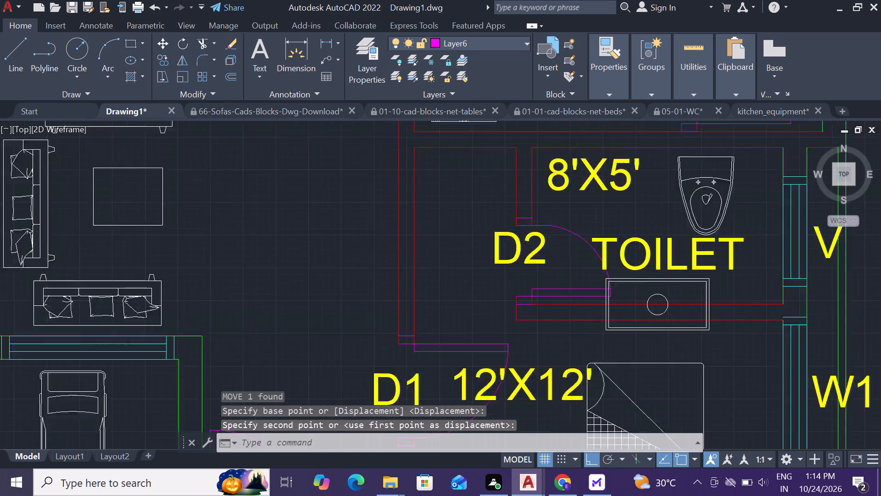
# Move the TOILET label slightly down and to the right within the 8'X5' toilet, clear of the D2 door swing.
pyautogui.click(661, 242)
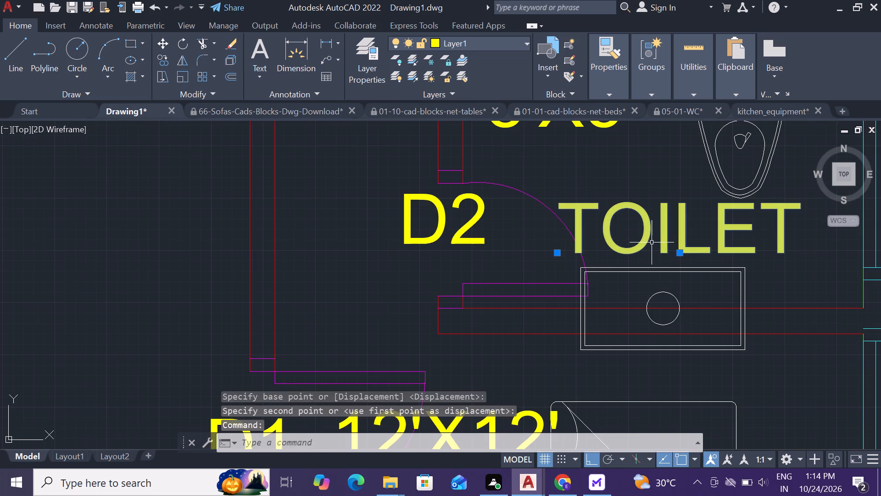
pyautogui.write('M')
pyautogui.press('space')
pyautogui.click(652, 243)
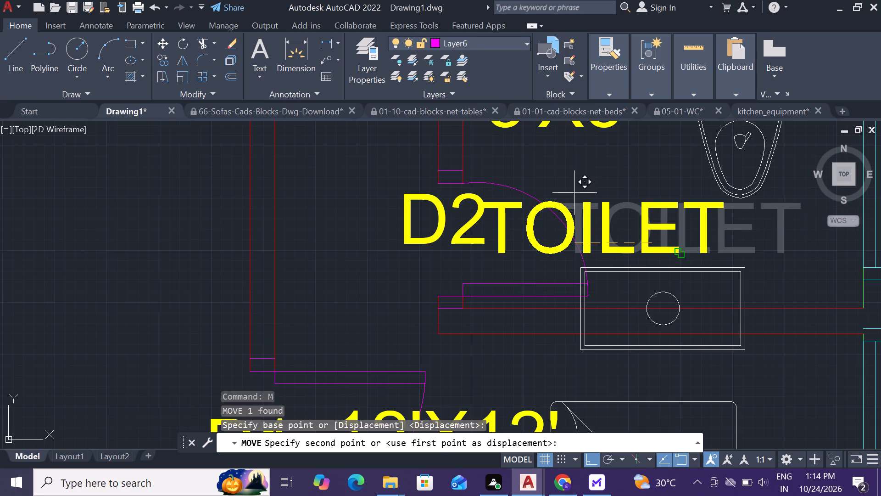
pyautogui.click(574, 193)
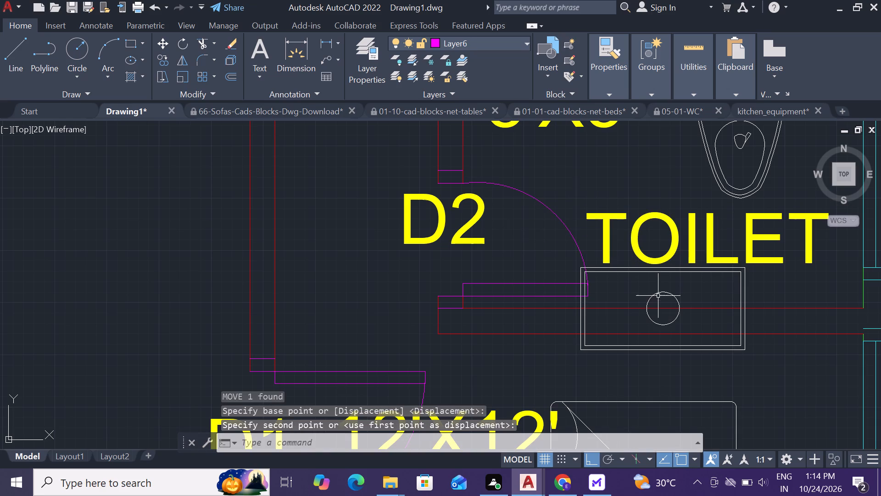
# Delete the washbasin block lying across the lower wall of the 8'X5' toilet.
pyautogui.click(659, 293)
pyautogui.press('Delete')
# Scale the upper tree beside the car porch's boundary wall down to roughly a quarter of its size.
pyautogui.scroll(-4, 675, 291)
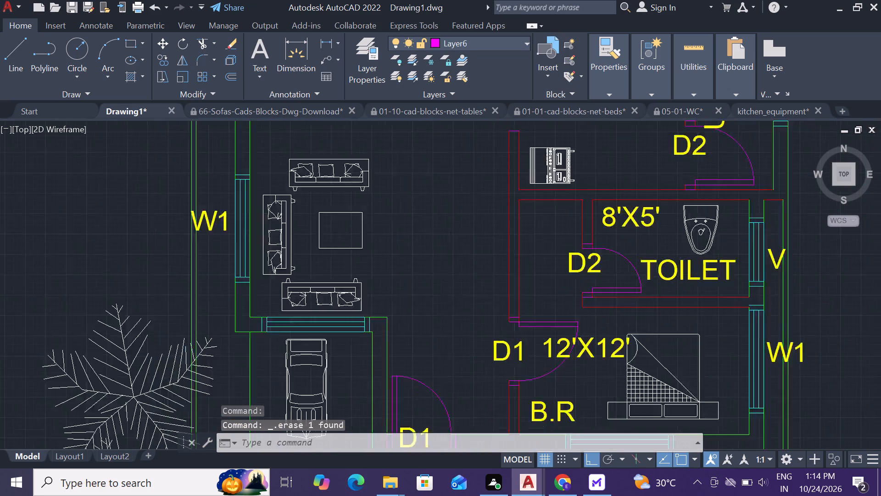
pyautogui.click(473, 346)
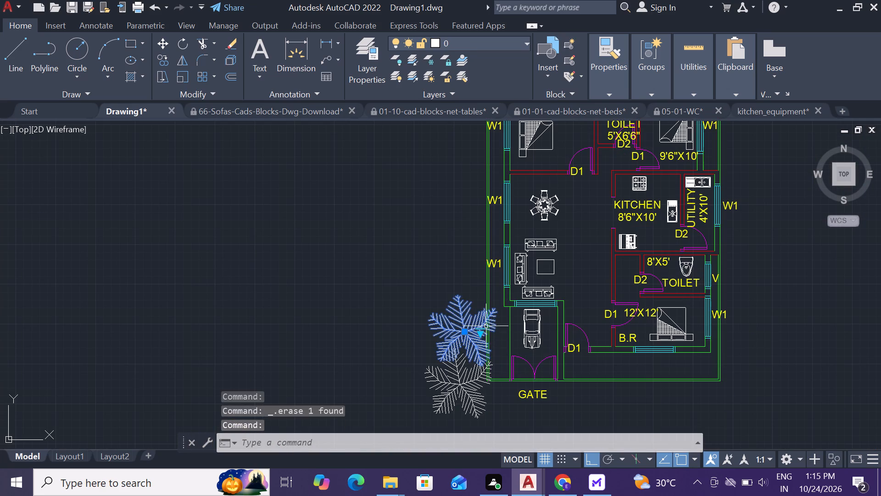
pyautogui.write('SC')
pyautogui.press('space')
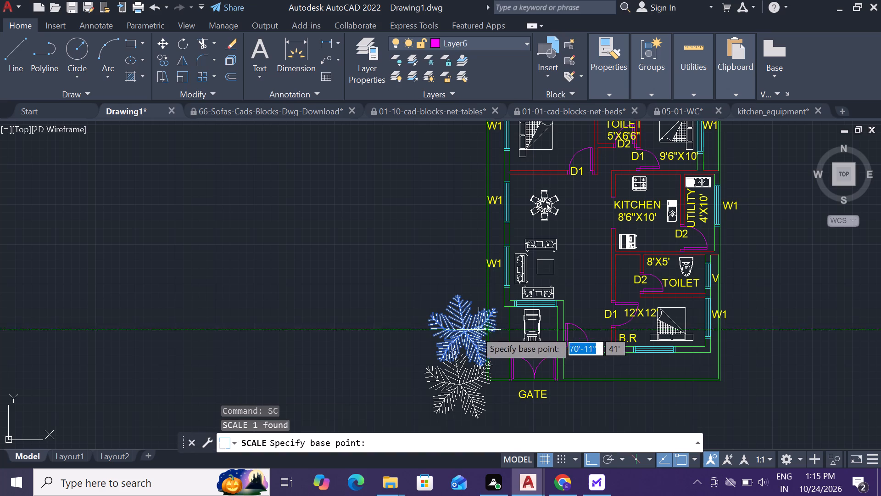
pyautogui.click(473, 332)
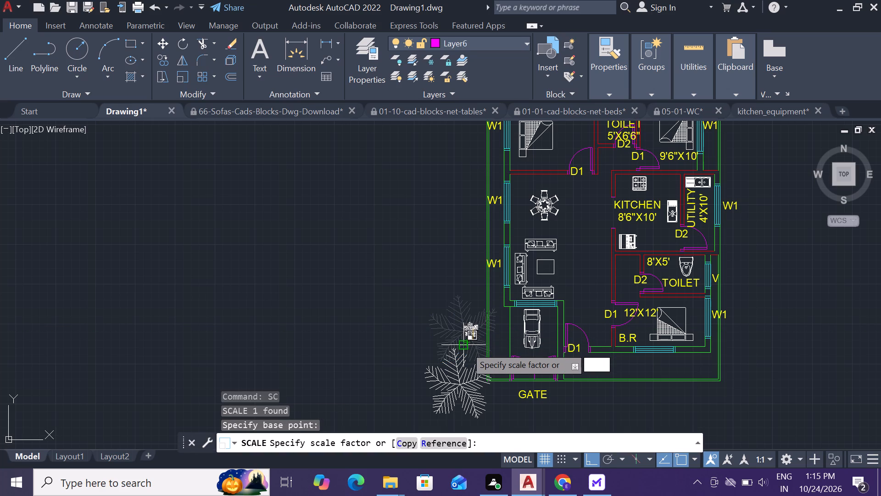
pyautogui.click(465, 346)
# Scale the lower tree near the gate down to match the small upper tree.
pyautogui.click(465, 375)
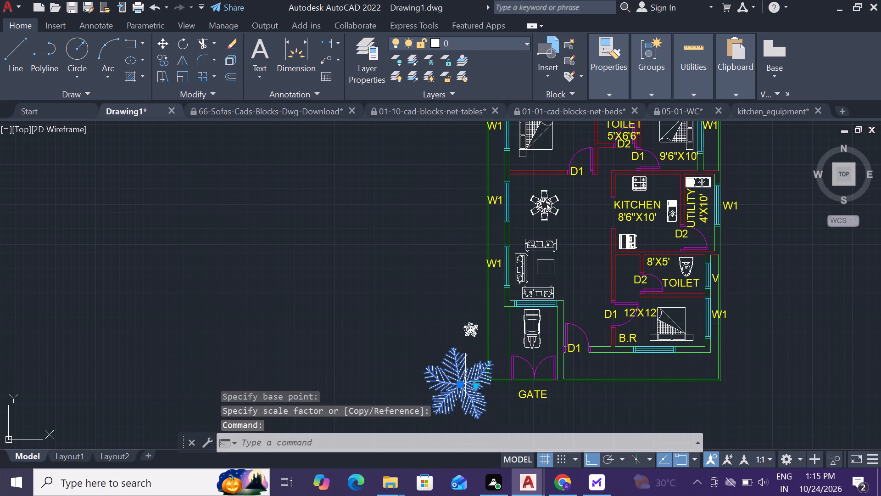
pyautogui.write('SC')
pyautogui.press('space')
pyautogui.click(465, 375)
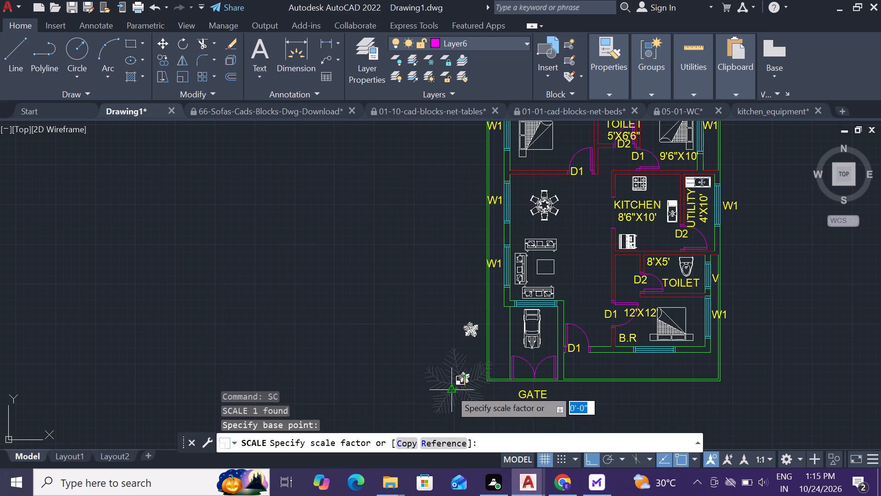
pyautogui.click(450, 389)
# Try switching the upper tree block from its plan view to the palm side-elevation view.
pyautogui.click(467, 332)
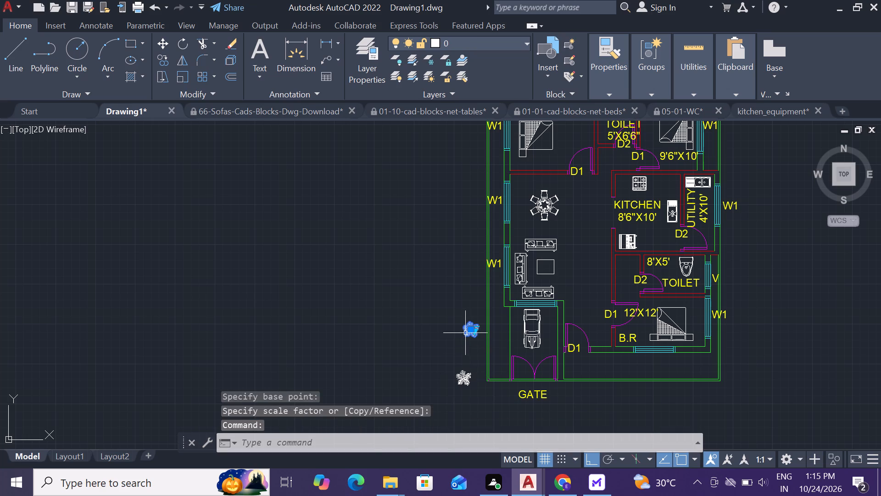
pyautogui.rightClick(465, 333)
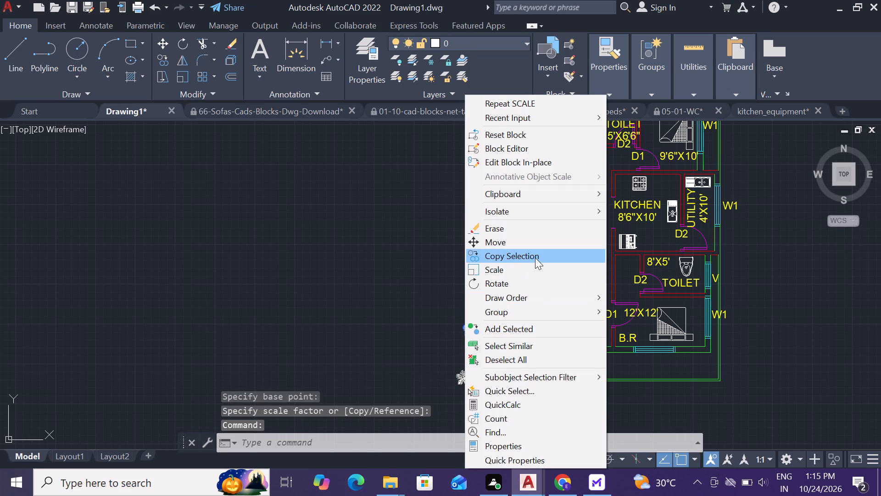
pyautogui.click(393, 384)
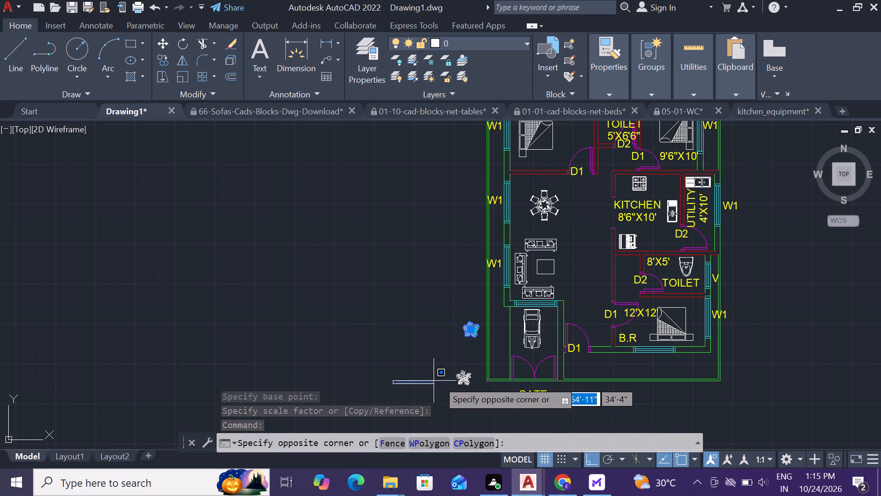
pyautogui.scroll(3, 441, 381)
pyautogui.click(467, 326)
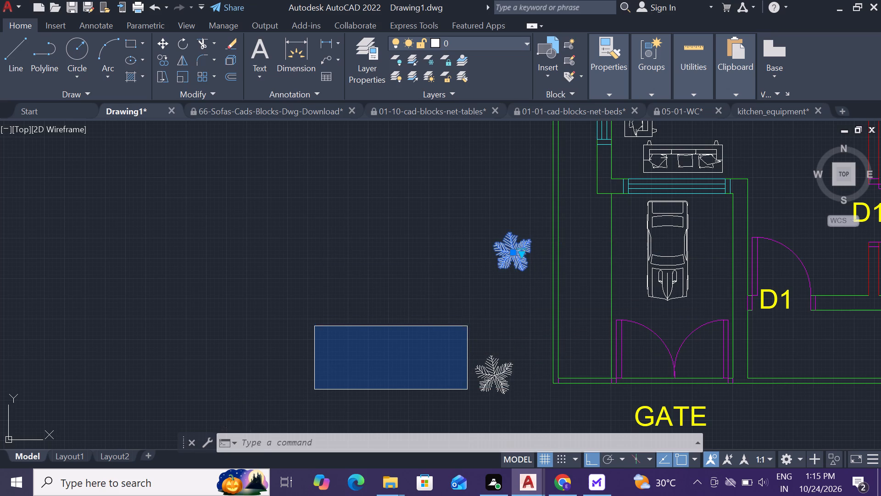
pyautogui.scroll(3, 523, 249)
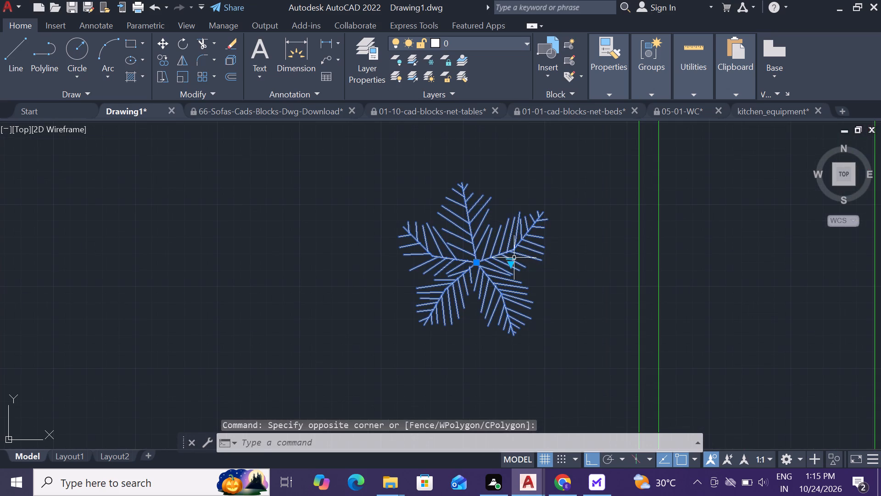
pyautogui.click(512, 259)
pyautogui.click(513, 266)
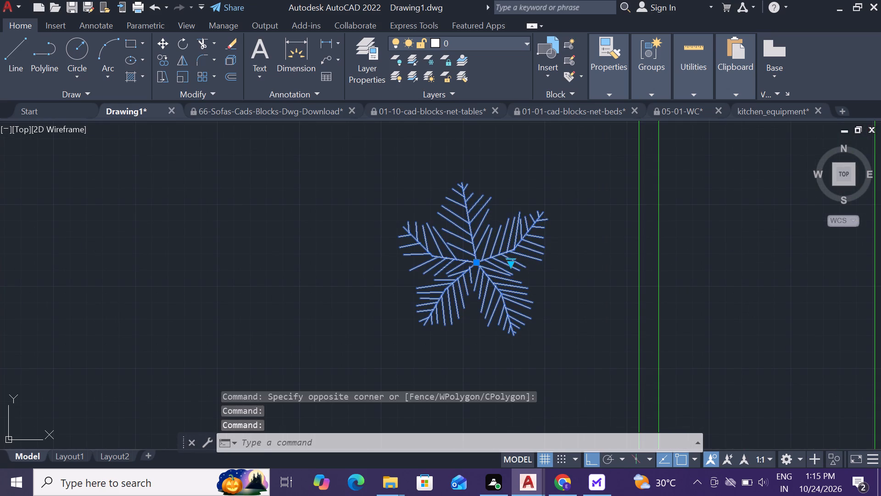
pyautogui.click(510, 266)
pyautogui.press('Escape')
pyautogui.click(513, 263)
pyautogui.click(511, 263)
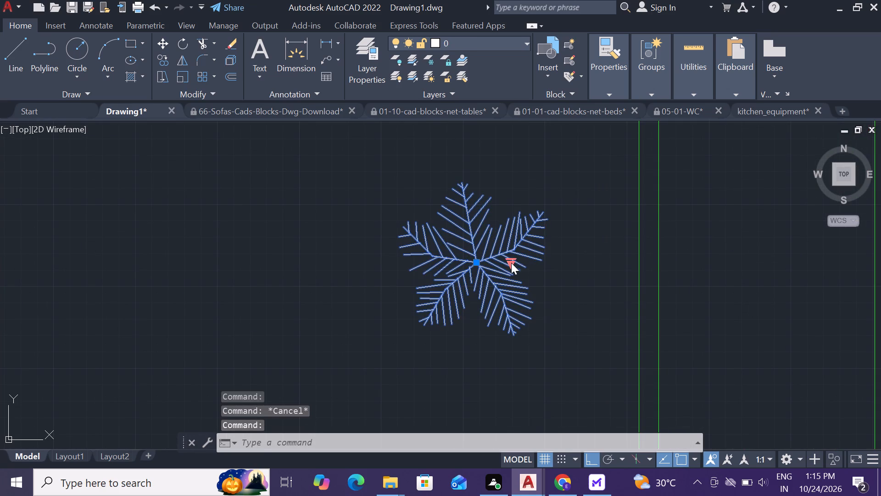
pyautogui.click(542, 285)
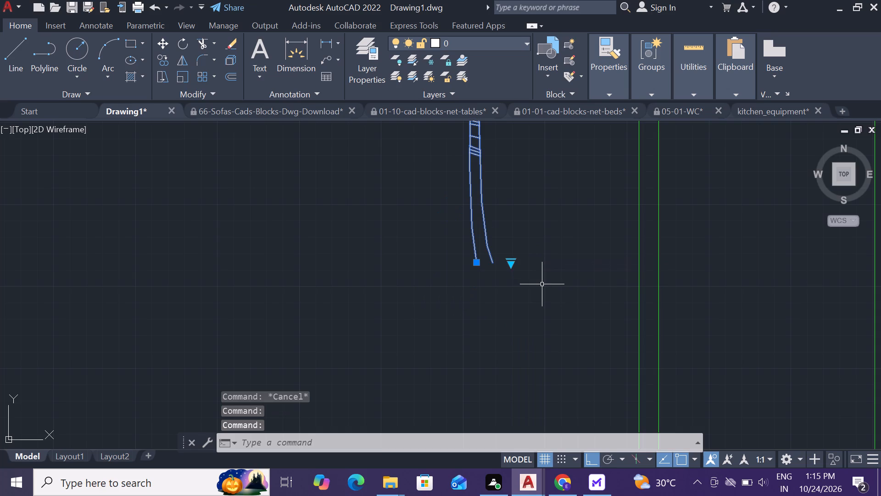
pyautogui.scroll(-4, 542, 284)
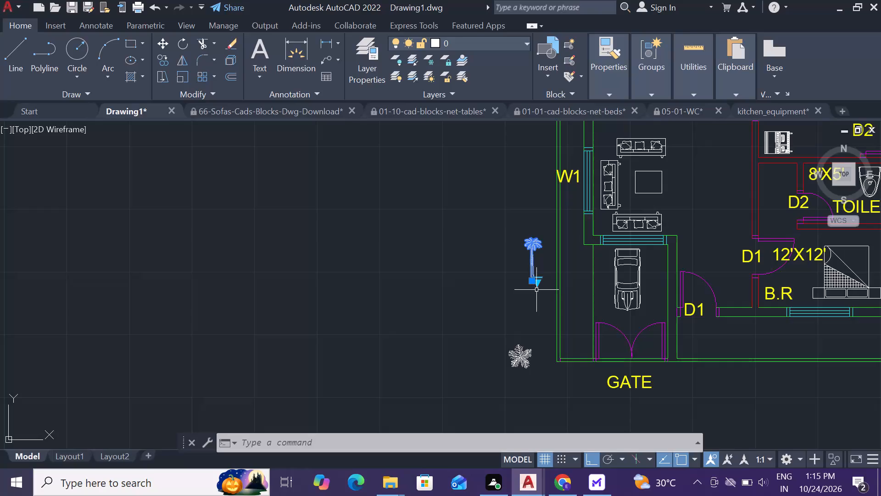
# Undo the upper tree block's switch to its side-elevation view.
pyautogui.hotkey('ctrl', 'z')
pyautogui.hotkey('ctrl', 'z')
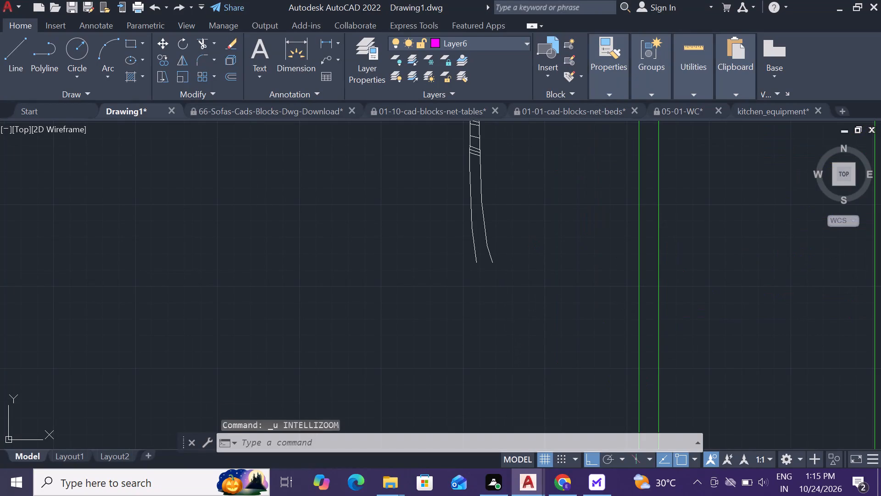
# Move the lower tree horizontally across the boundary wall into the plot corner beside the gate.
pyautogui.click(501, 297)
pyautogui.scroll(-4, 500, 297)
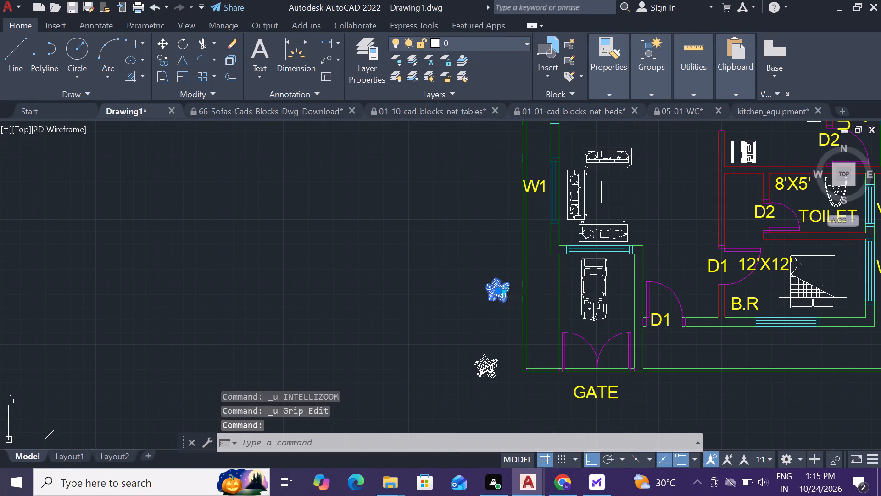
pyautogui.click(486, 366)
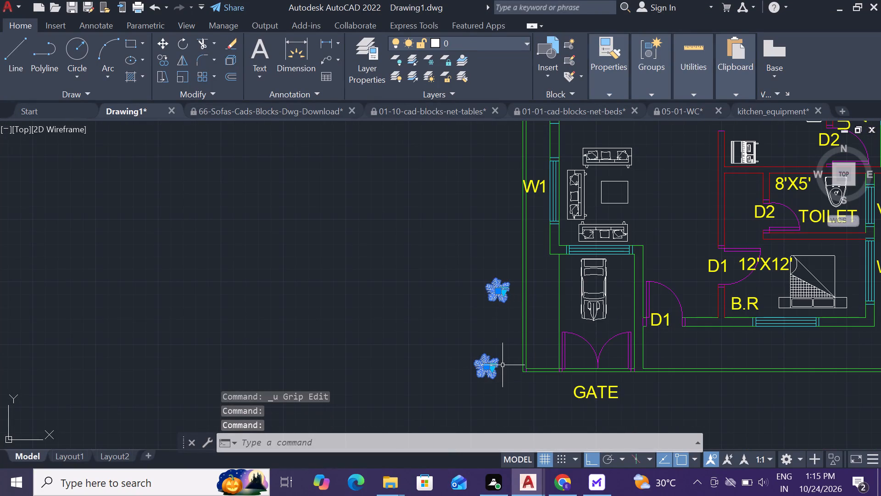
pyautogui.press('Escape')
pyautogui.click(493, 366)
pyautogui.write('M')
pyautogui.press('space')
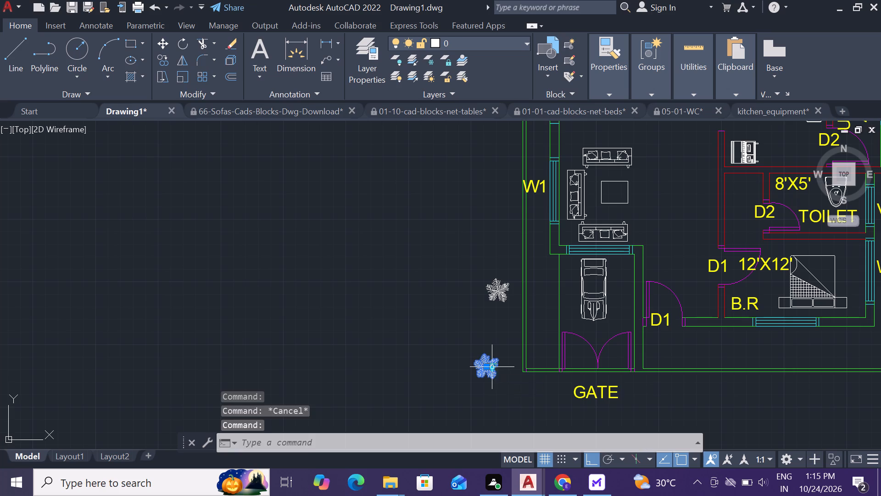
pyautogui.click(493, 366)
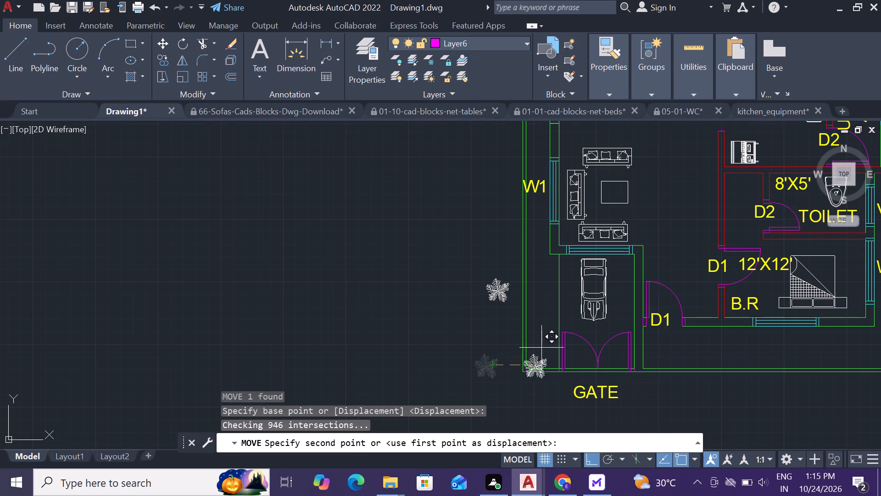
pyautogui.scroll(2, 541, 348)
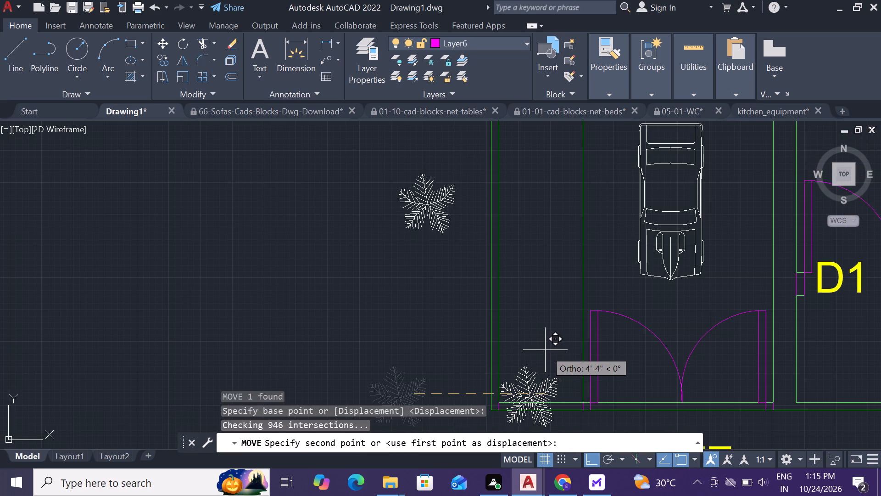
pyautogui.click(545, 350)
# Move the corner tree straight down onto the front boundary wall beside the gate.
pyautogui.click(526, 392)
pyautogui.write('M')
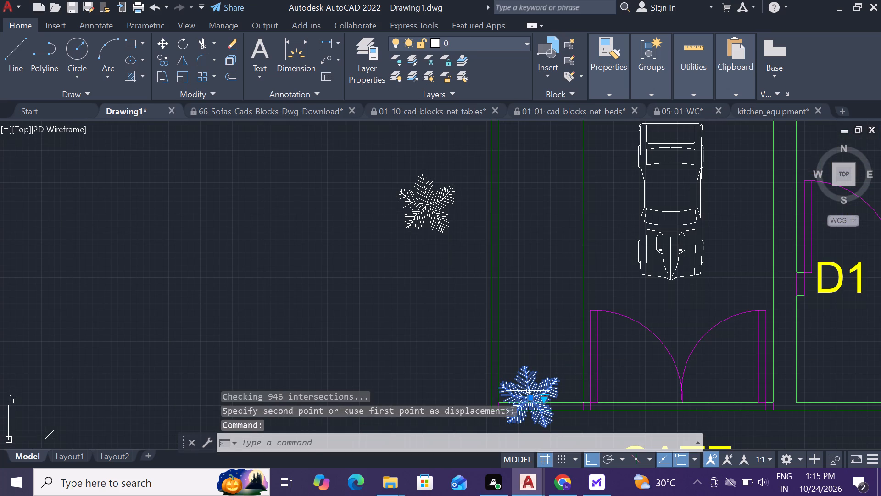
pyautogui.press('space')
pyautogui.click(528, 391)
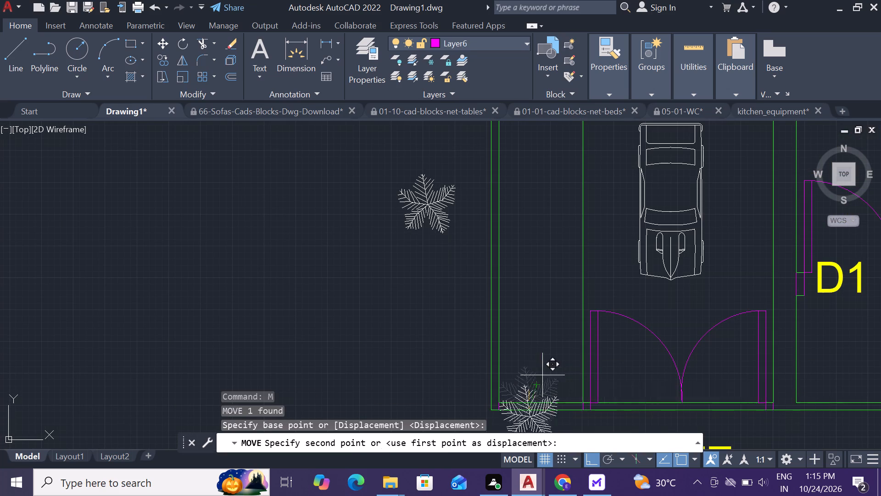
pyautogui.click(542, 361)
# Scale the tree on the front boundary wall beside the gate down to less than half its size.
pyautogui.click(524, 418)
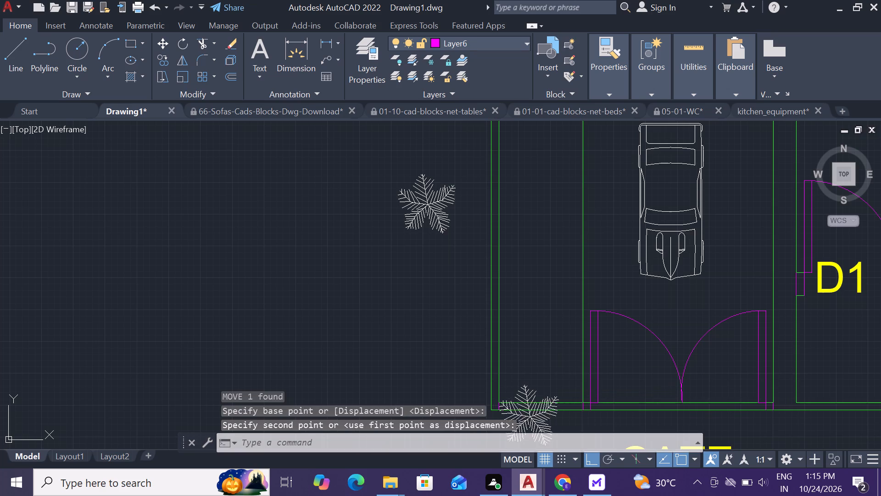
pyautogui.write('SC')
pyautogui.press('space')
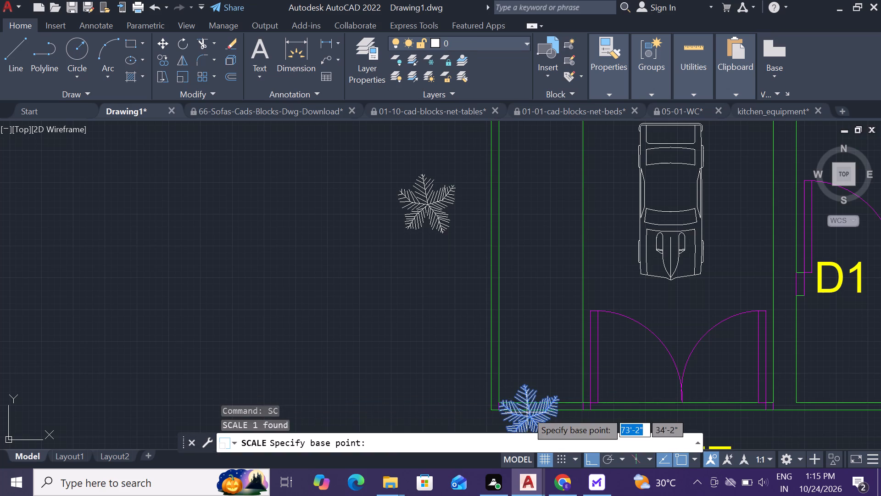
pyautogui.click(528, 411)
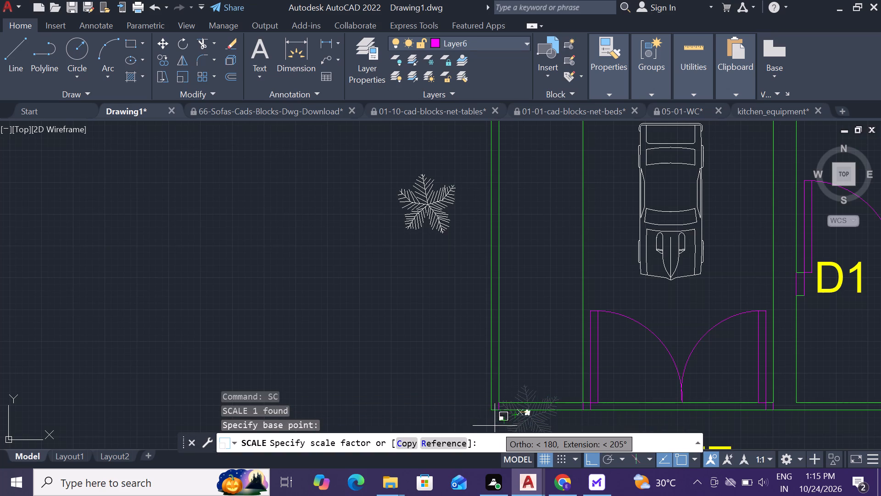
pyautogui.click(499, 405)
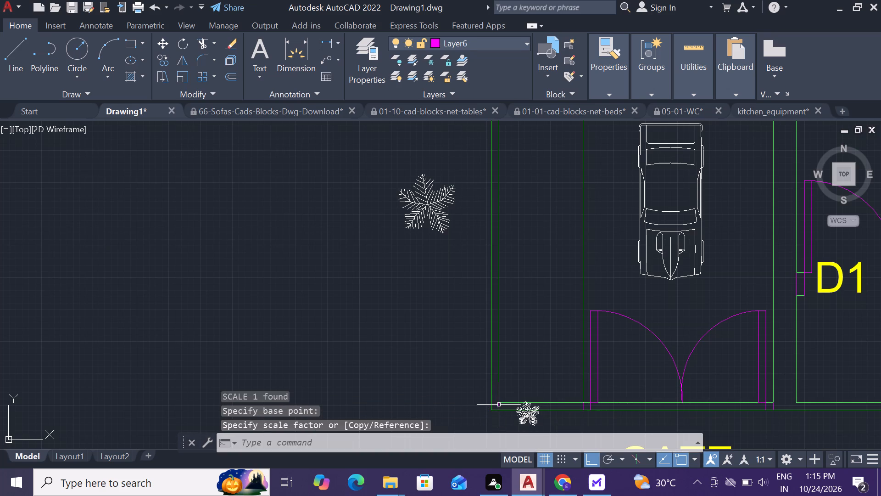
# Move the small tree straight up off the front boundary wall into the plot corner beside the gate.
pyautogui.click(535, 422)
pyautogui.write('M')
pyautogui.press('space')
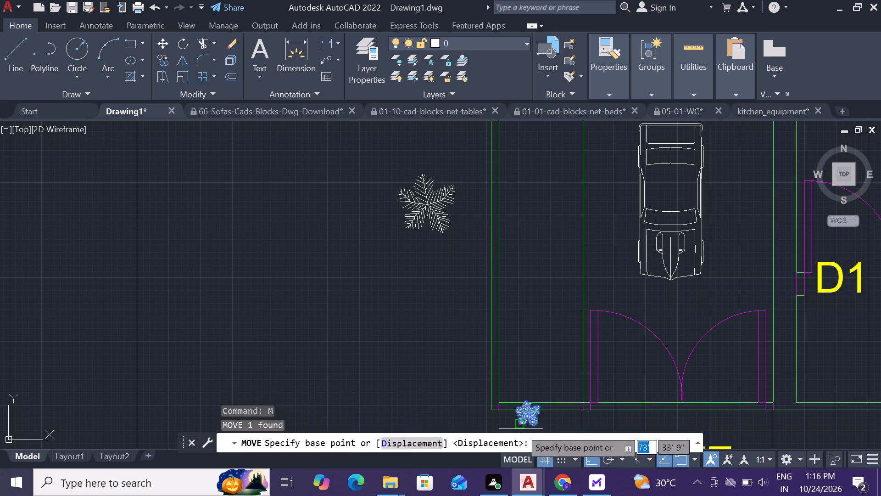
pyautogui.click(521, 429)
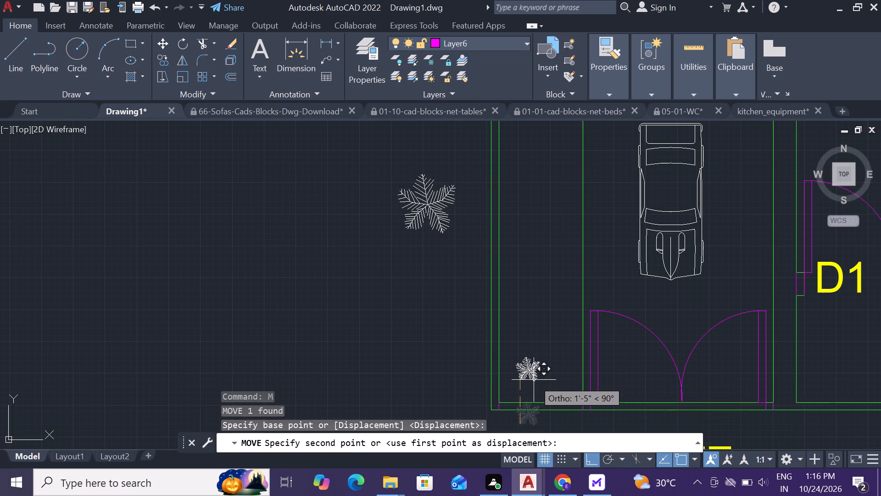
pyautogui.click(534, 380)
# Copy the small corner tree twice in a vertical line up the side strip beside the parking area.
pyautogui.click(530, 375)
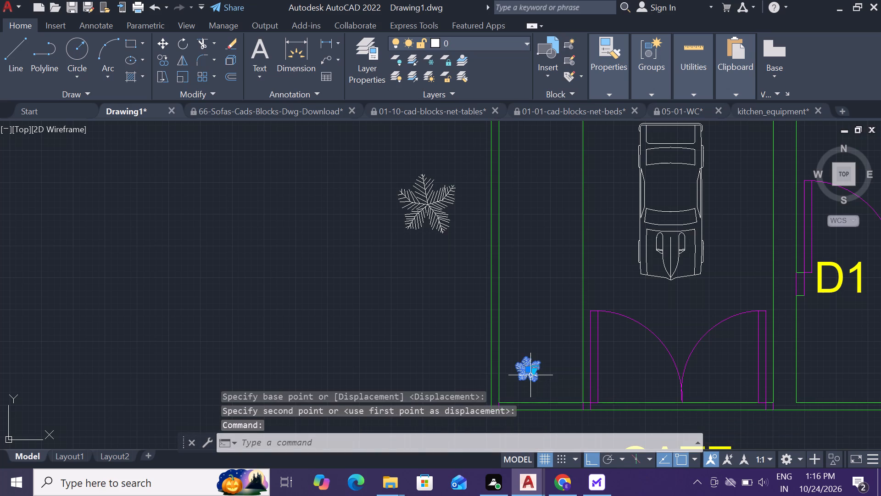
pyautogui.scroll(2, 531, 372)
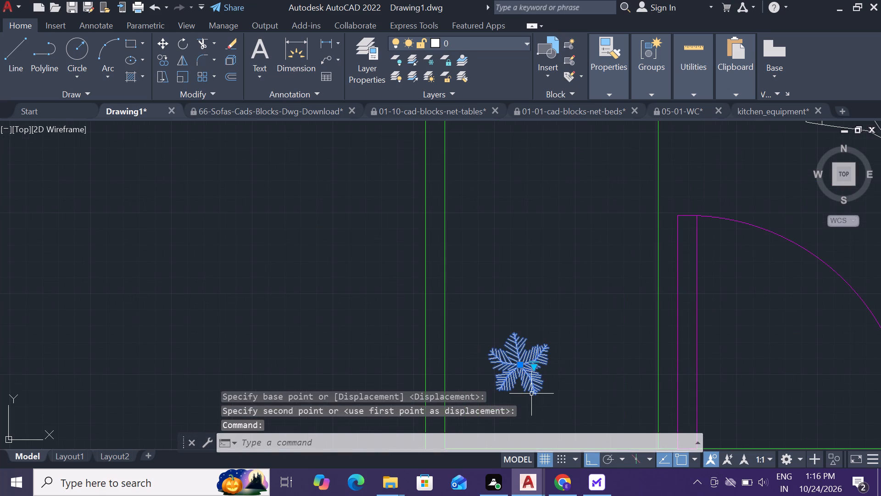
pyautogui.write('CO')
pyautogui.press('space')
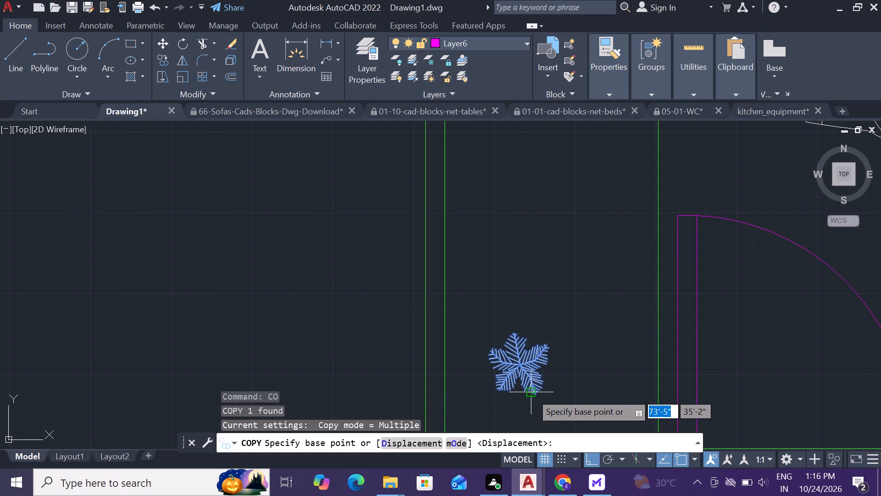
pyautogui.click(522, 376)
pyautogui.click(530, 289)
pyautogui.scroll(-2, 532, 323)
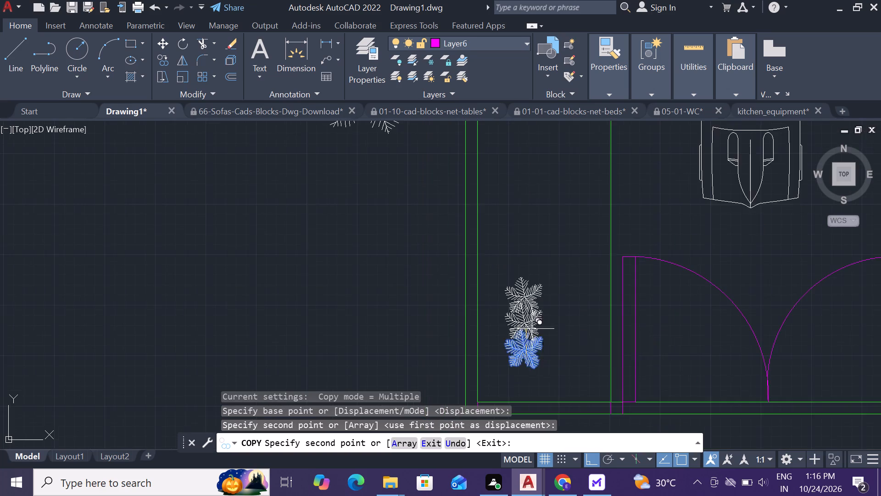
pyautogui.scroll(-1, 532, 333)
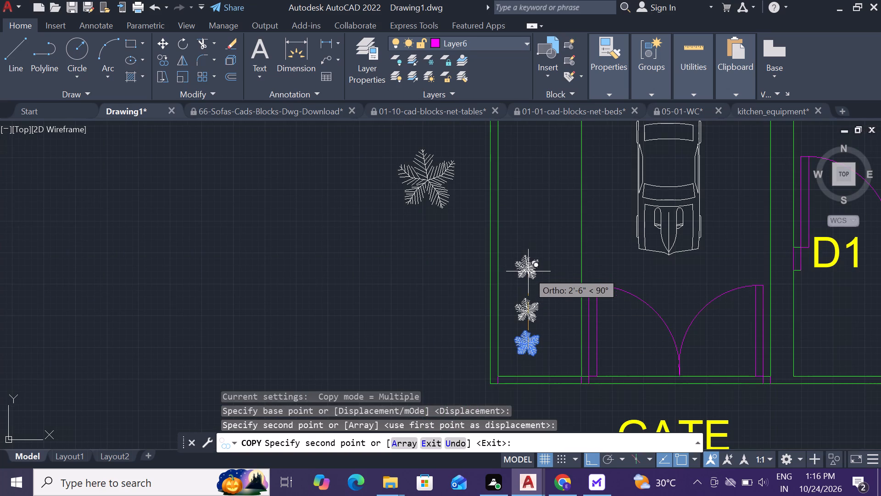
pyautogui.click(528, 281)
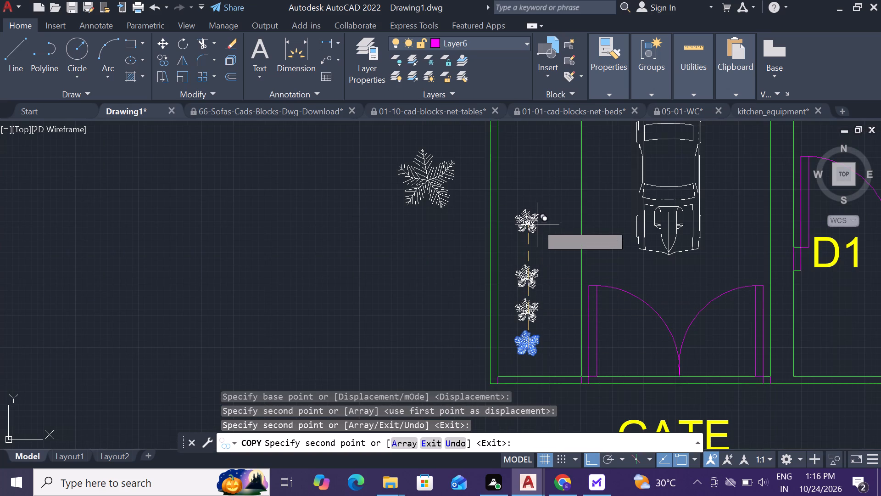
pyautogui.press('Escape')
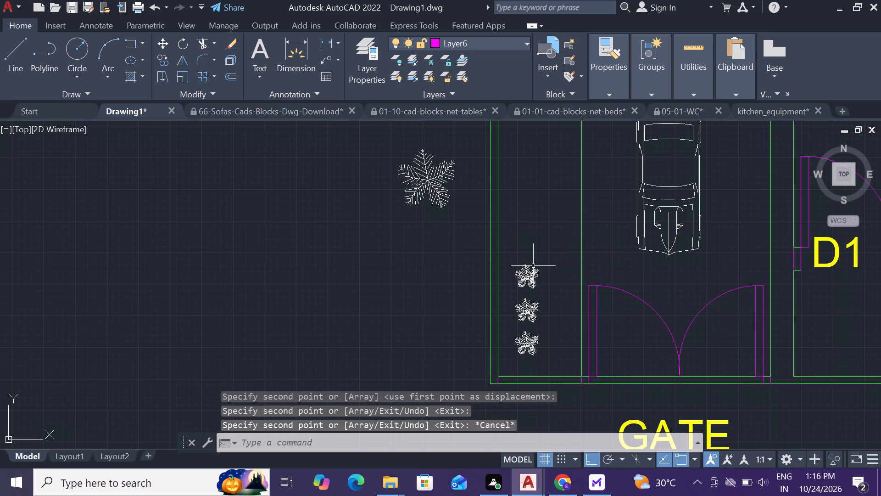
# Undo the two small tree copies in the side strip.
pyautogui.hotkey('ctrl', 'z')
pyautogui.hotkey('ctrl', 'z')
# Scale the small corner tree up to more than double its size so it nearly fills the side strip's width.
pyautogui.scroll(-2, 534, 267)
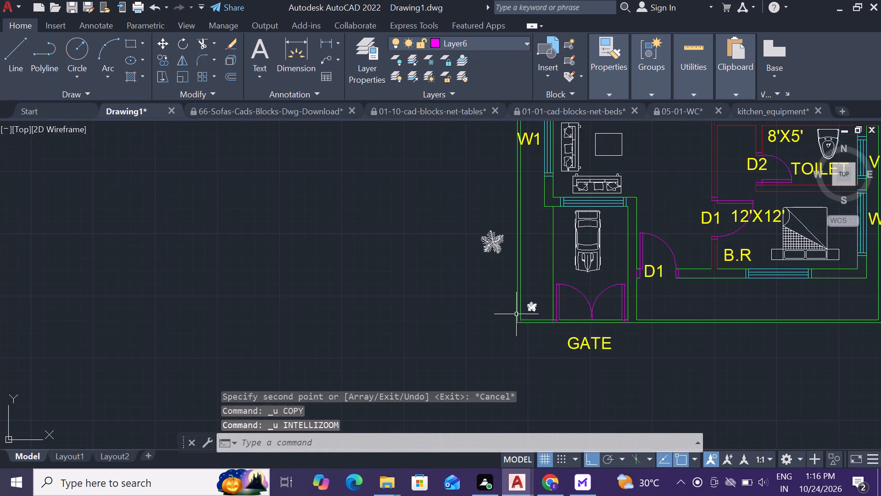
pyautogui.scroll(2, 513, 333)
pyautogui.scroll(2, 549, 276)
pyautogui.click(554, 260)
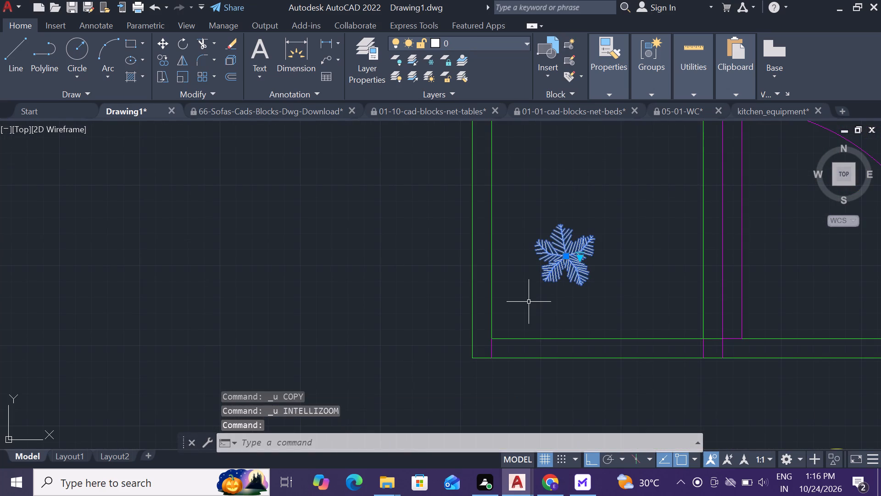
pyautogui.write('SC')
pyautogui.press('space')
pyautogui.click(554, 258)
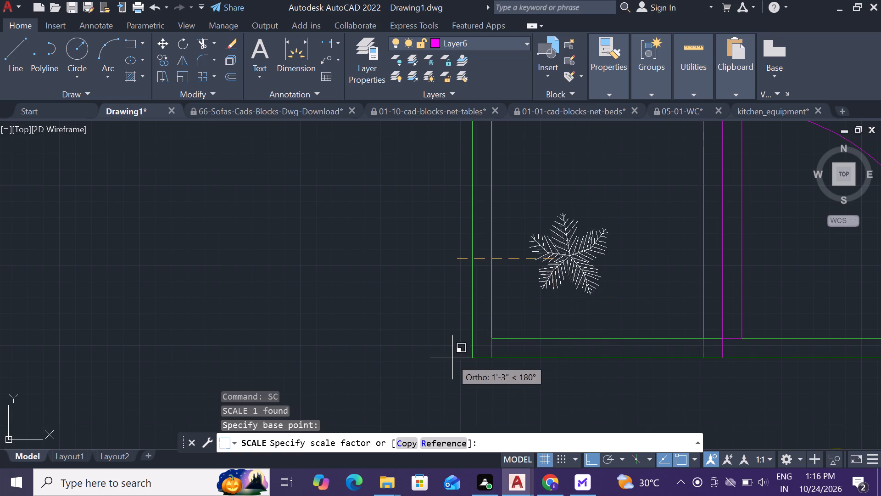
pyautogui.click(366, 397)
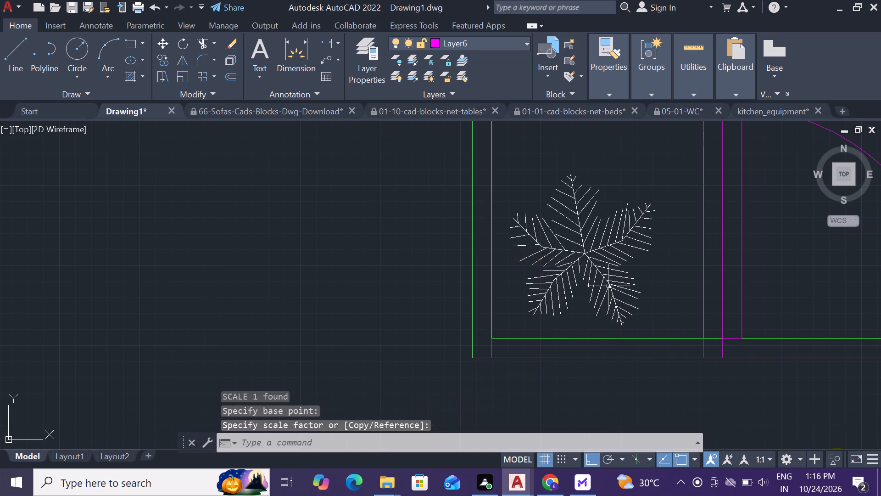
# Copy the enlarged corner tree three times upward in an evenly spaced line along the side strip beside the parking area.
pyautogui.click(620, 267)
pyautogui.write('CO')
pyautogui.press('space')
pyautogui.click(591, 228)
pyautogui.scroll(-1, 588, 320)
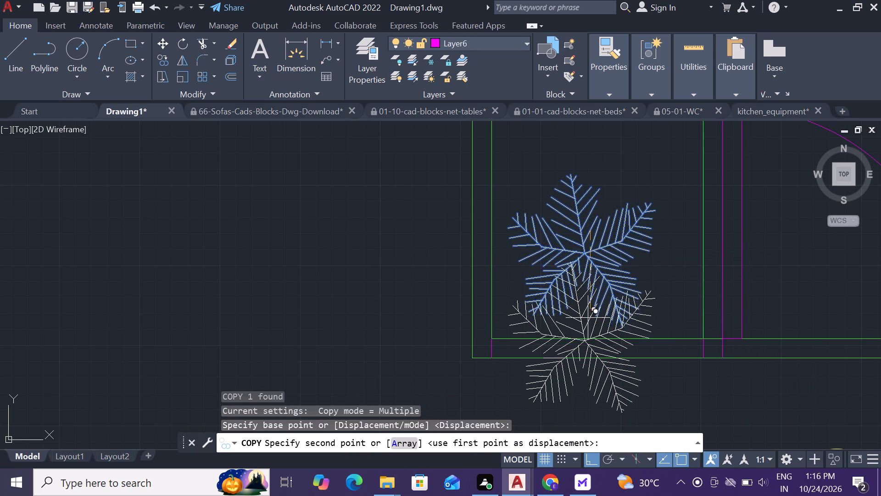
pyautogui.scroll(-2, 588, 320)
pyautogui.scroll(1, 591, 239)
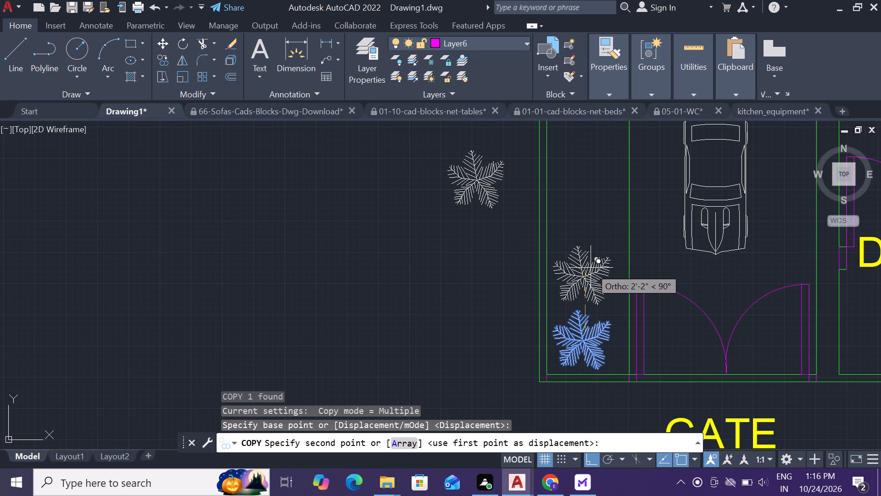
pyautogui.click(591, 268)
pyautogui.click(601, 202)
pyautogui.scroll(-2, 606, 233)
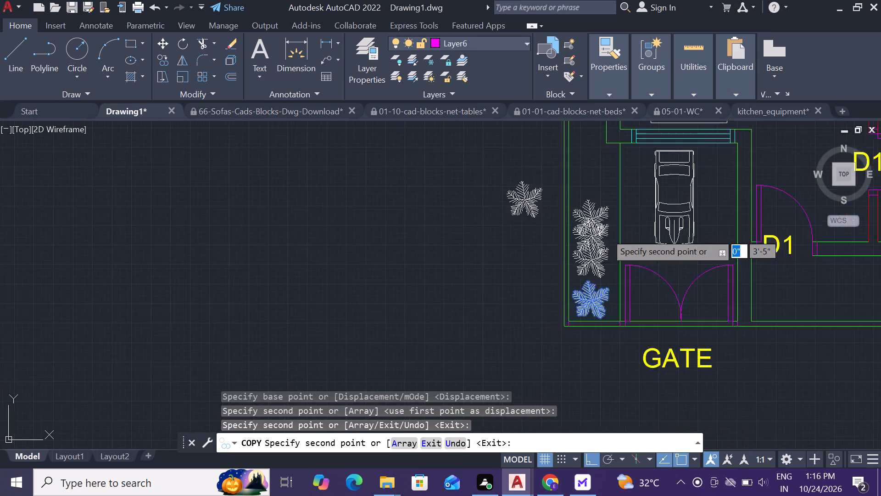
pyautogui.scroll(1, 606, 196)
pyautogui.click(606, 196)
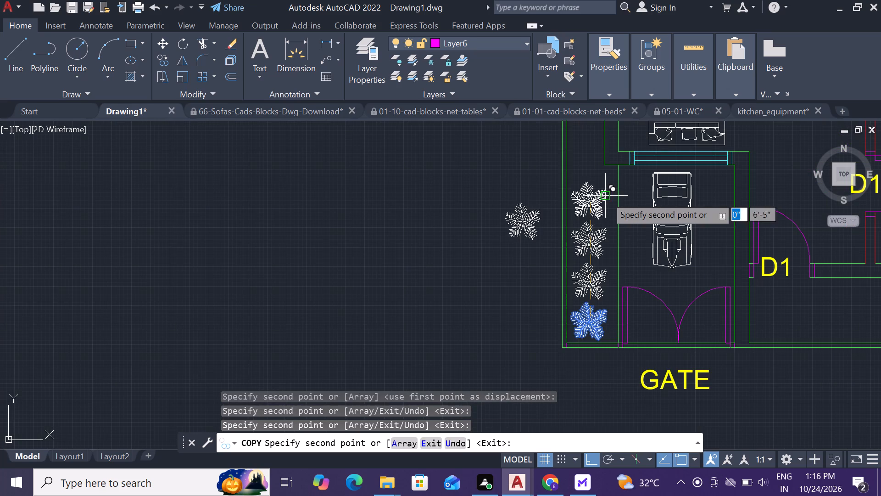
# Copy the same tree six times in a horizontal row along the front strip between the bedroom wall and the front boundary wall.
pyautogui.scroll(-2, 621, 254)
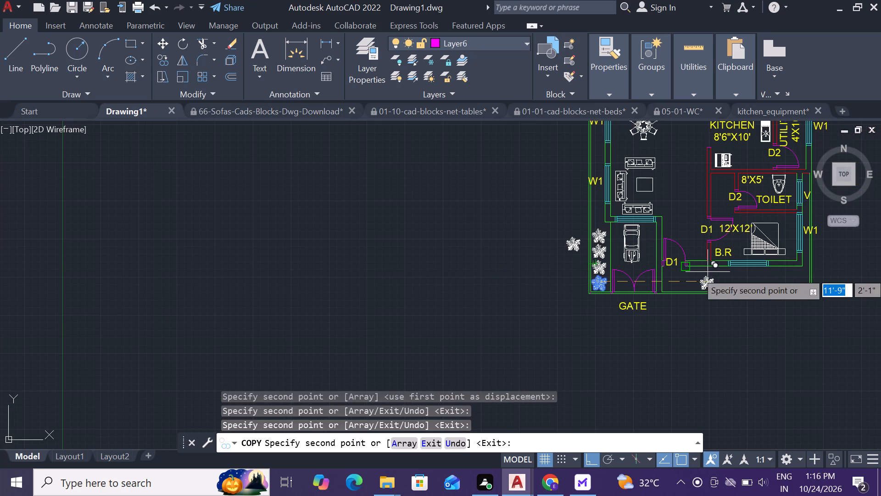
pyautogui.scroll(2, 696, 275)
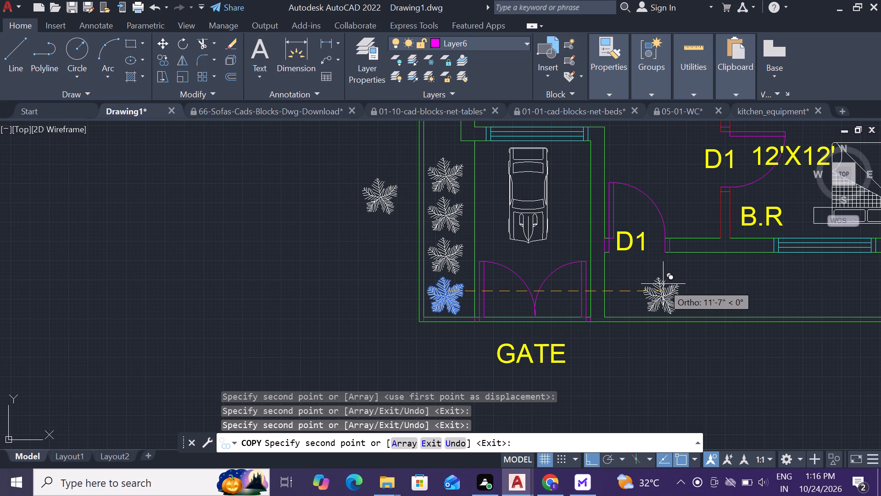
pyautogui.click(691, 281)
pyautogui.click(730, 289)
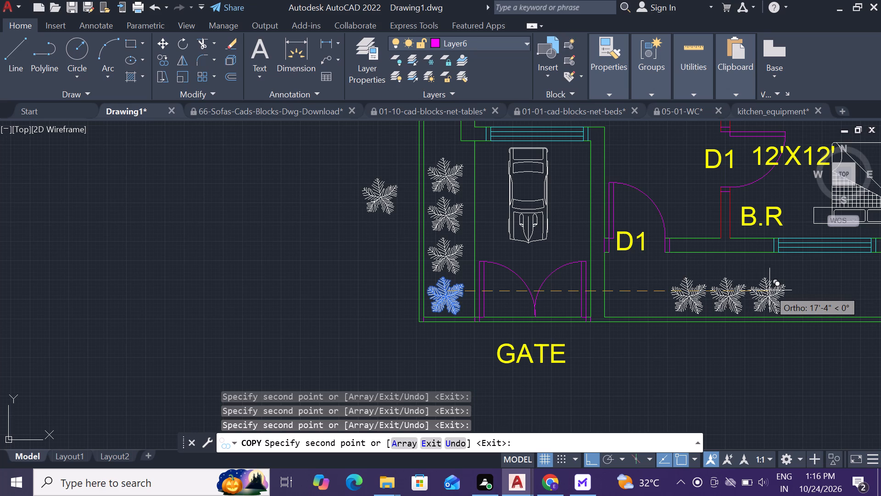
pyautogui.click(769, 290)
pyautogui.scroll(-1, 735, 291)
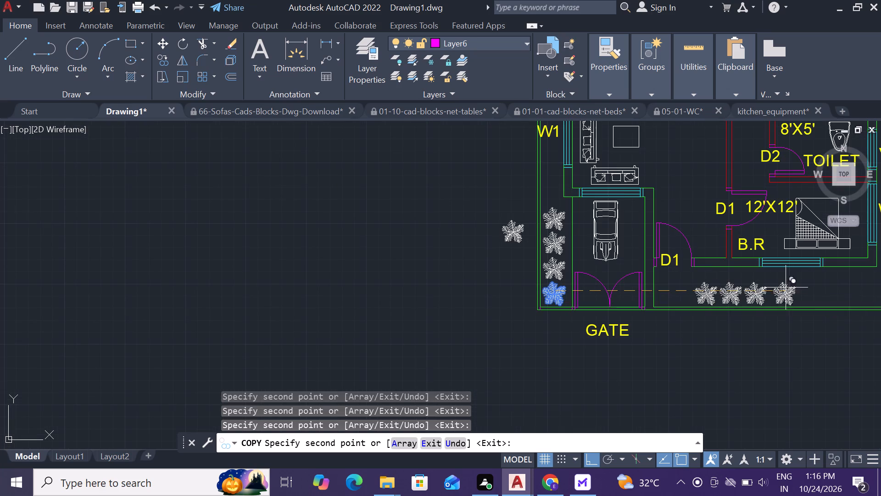
pyautogui.scroll(1, 798, 286)
pyautogui.click(771, 299)
pyautogui.scroll(-1, 708, 287)
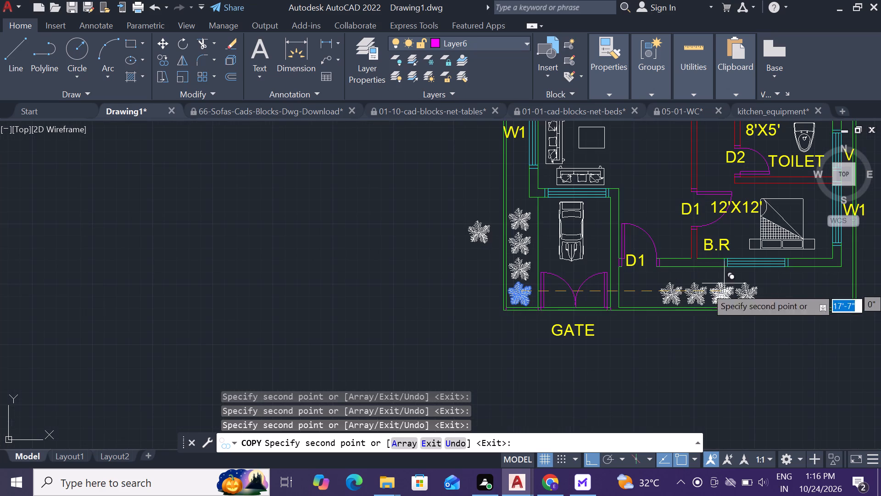
pyautogui.scroll(1, 775, 296)
pyautogui.click(775, 296)
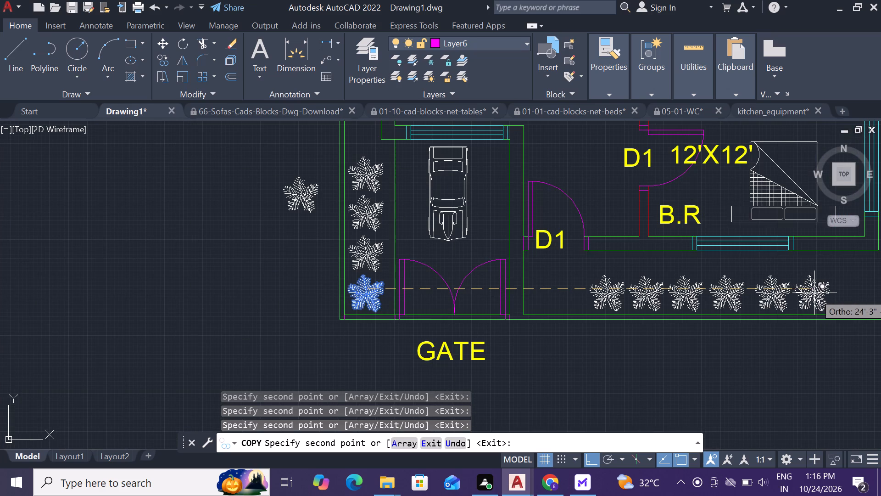
pyautogui.click(814, 293)
pyautogui.scroll(-1, 753, 298)
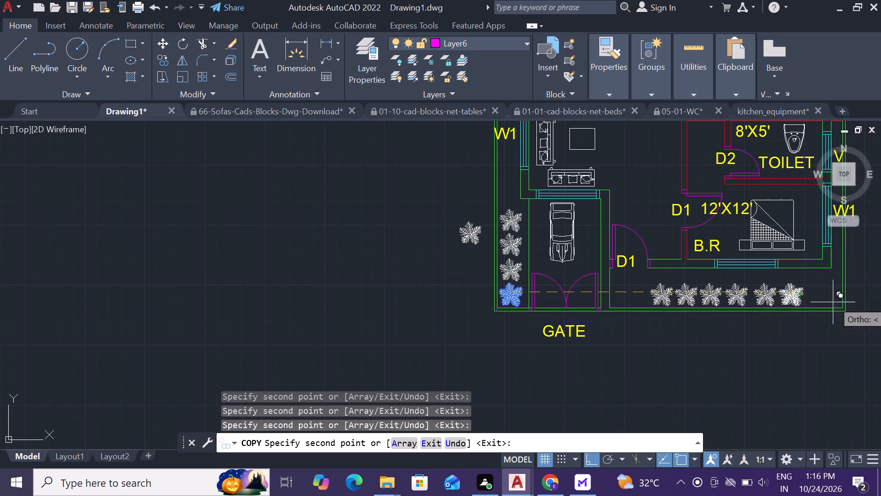
# Add one more tree at the row's far corner end and delete the stray copy overlapping the front boundary wall.
pyautogui.click(821, 304)
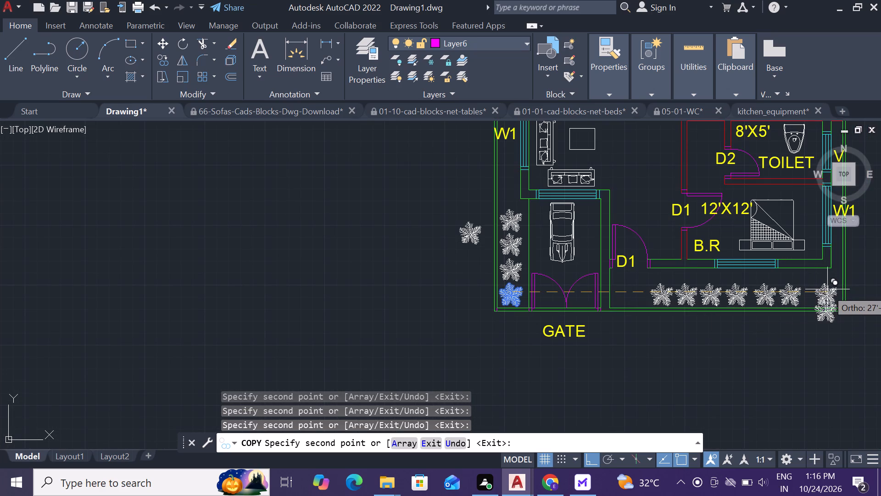
pyautogui.click(821, 283)
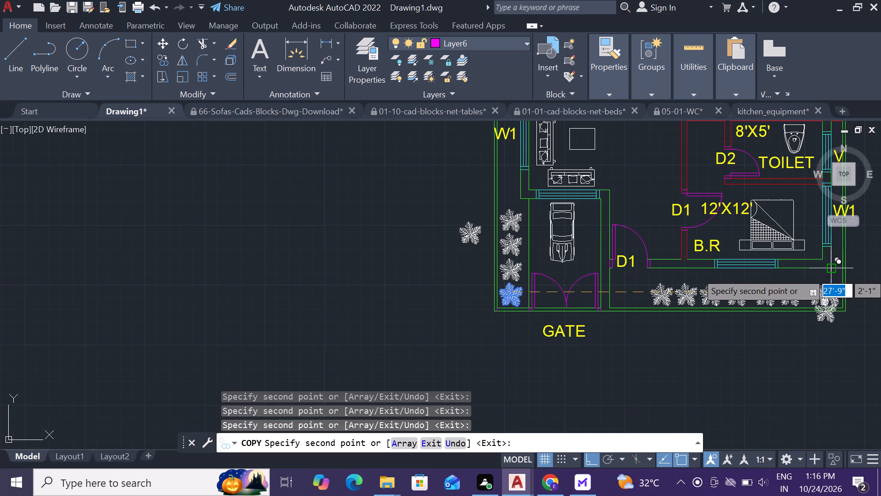
pyautogui.press('Escape')
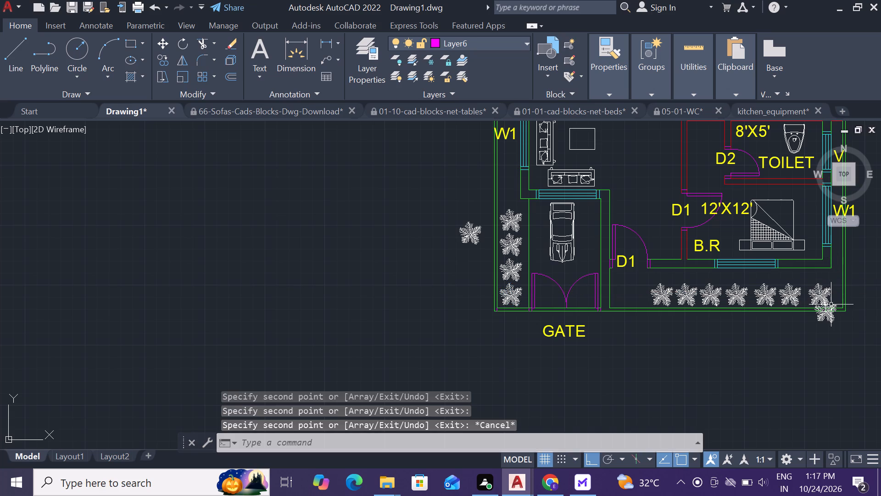
pyautogui.click(825, 320)
pyautogui.press('Delete')
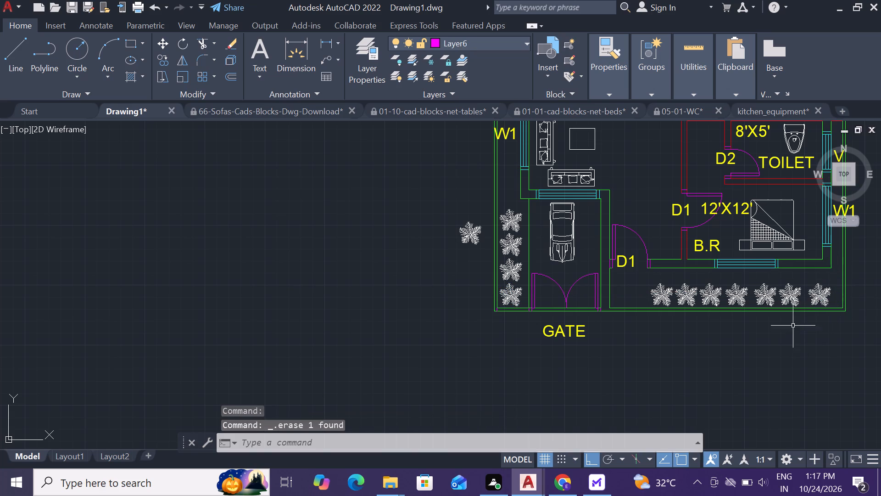
# Scale the seven trees in the front strip down together to a slightly smaller size, based at the fifth tree.
pyautogui.click(814, 292)
pyautogui.click(795, 296)
pyautogui.click(754, 300)
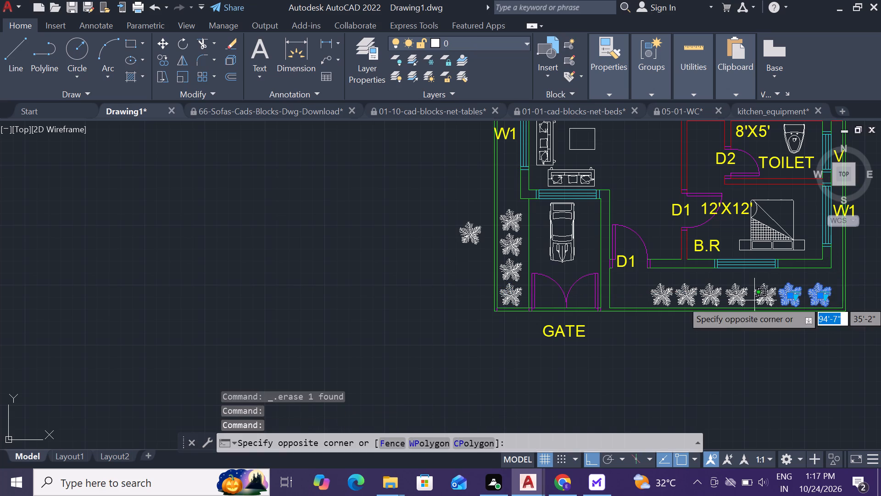
pyautogui.click(735, 302)
pyautogui.click(703, 300)
pyautogui.click(689, 299)
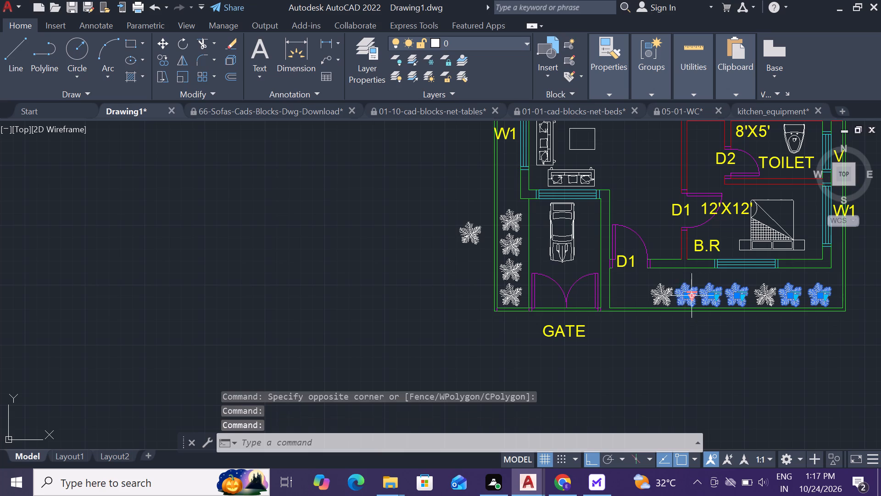
pyautogui.click(668, 299)
pyautogui.click(769, 291)
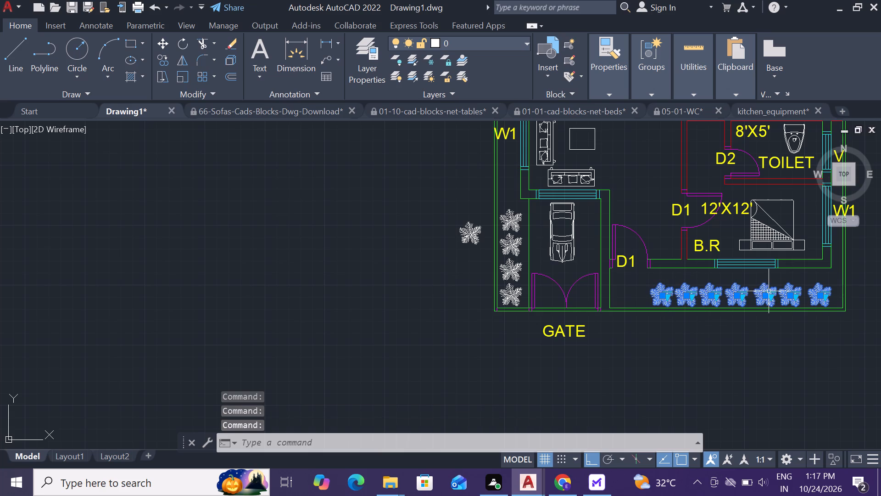
pyautogui.write('SC')
pyautogui.press('space')
pyautogui.click(766, 294)
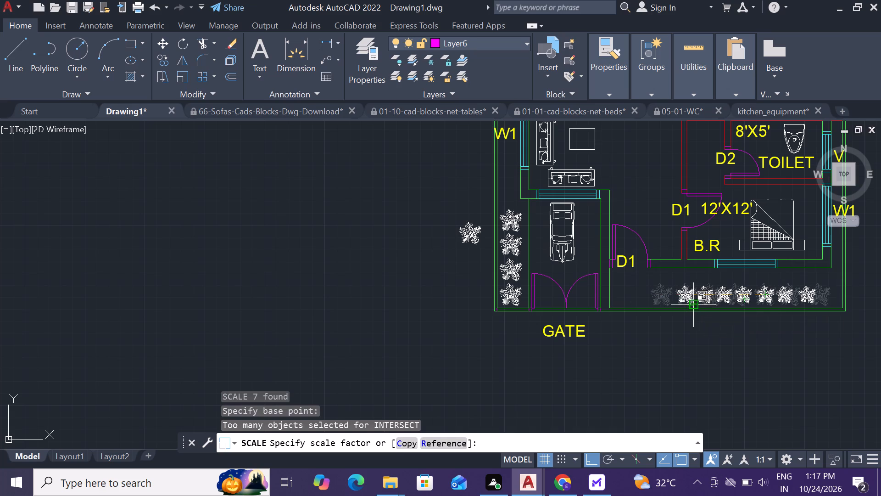
pyautogui.click(697, 306)
# Copy the first tree of the front-strip row about 1'-7" straight up, beside the bedroom wall.
pyautogui.scroll(2, 716, 299)
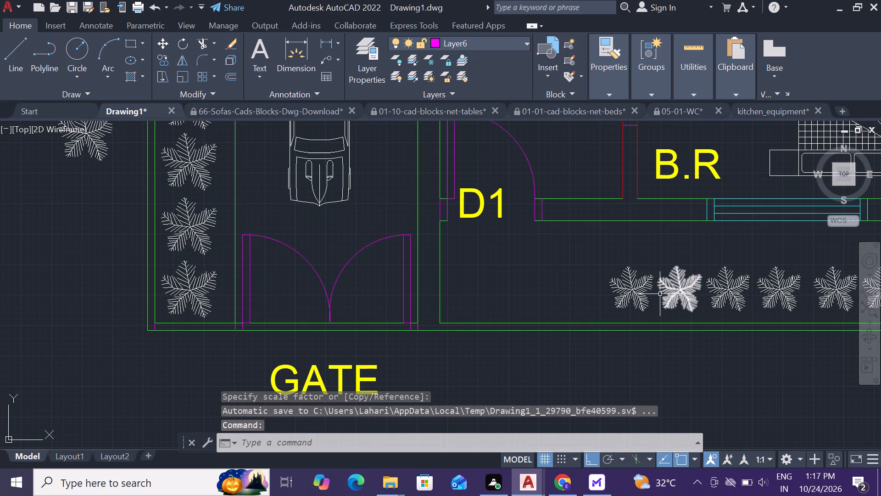
pyautogui.click(645, 291)
pyautogui.write('CO')
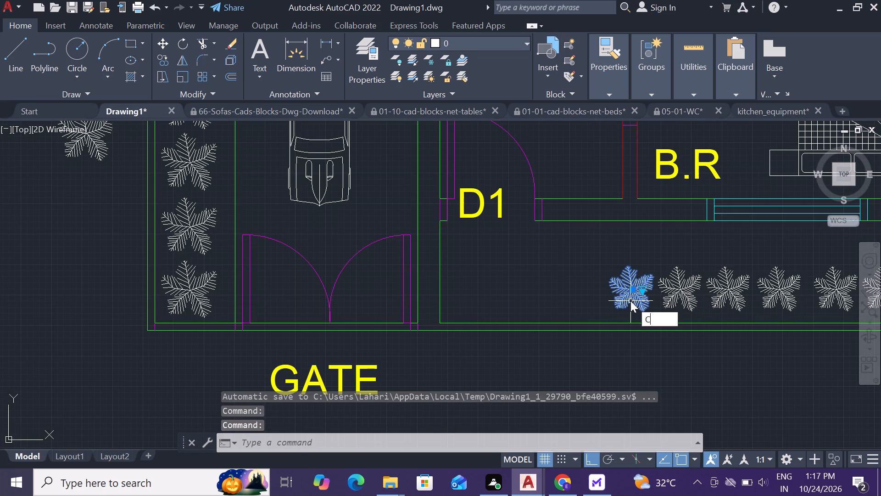
pyautogui.press('space')
pyautogui.click(633, 296)
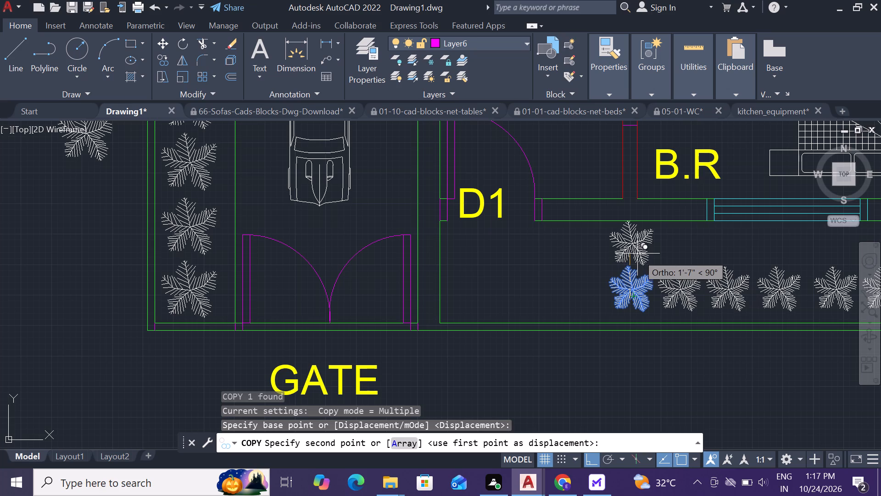
pyautogui.click(637, 251)
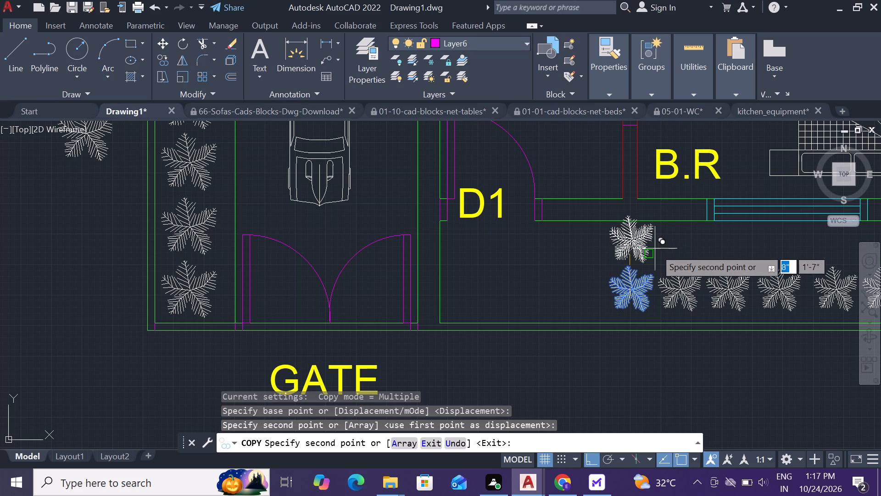
pyautogui.press('`')
pyautogui.press('Escape')
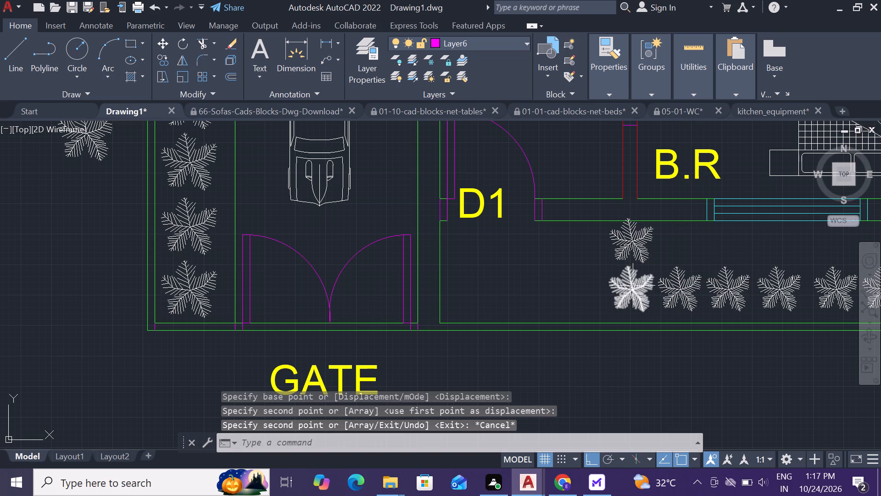
# Copy that new tree six times horizontally to form a second row of seven along the bedroom wall, above the existing row.
pyautogui.click(647, 248)
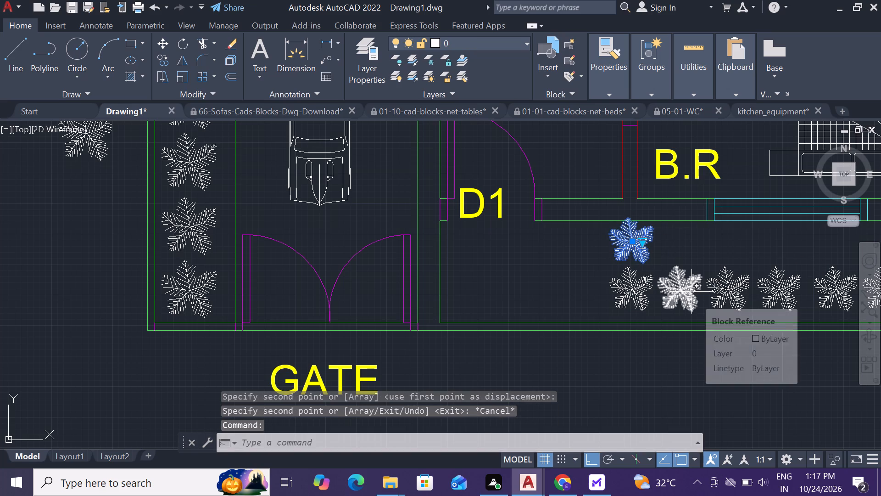
pyautogui.write('CO')
pyautogui.press('space')
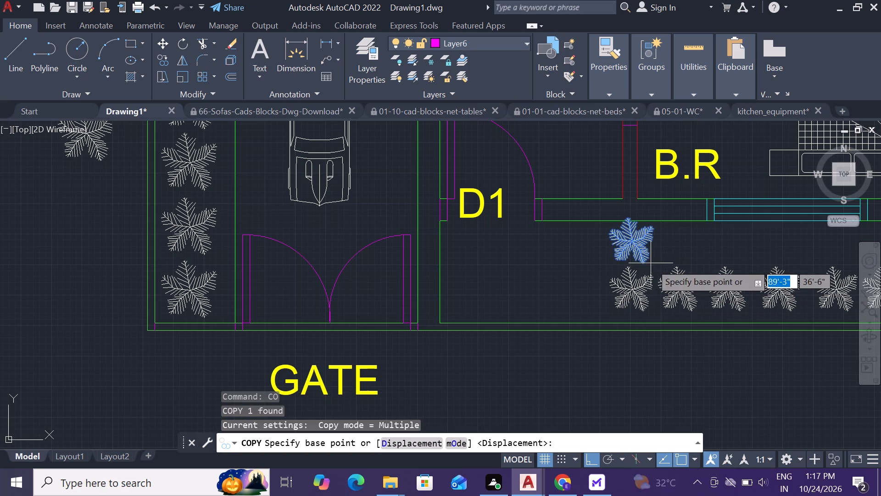
pyautogui.click(642, 251)
pyautogui.click(688, 245)
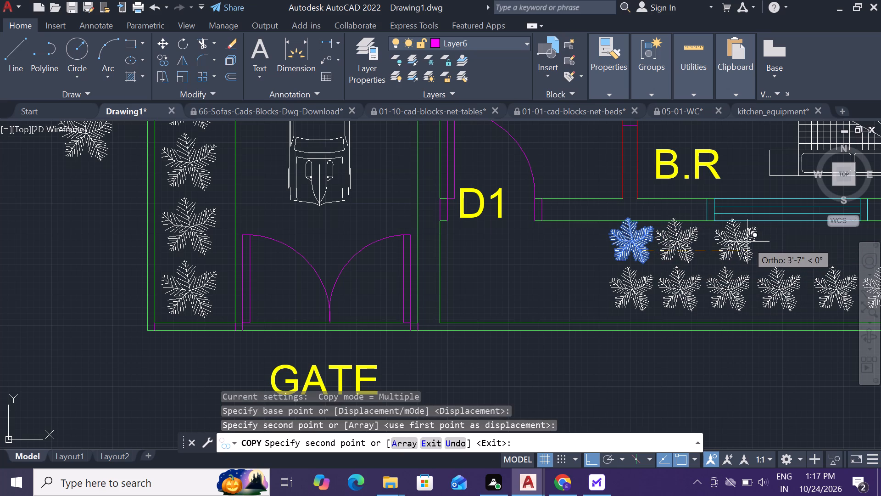
pyautogui.click(747, 242)
pyautogui.scroll(-1, 666, 246)
pyautogui.scroll(1, 737, 246)
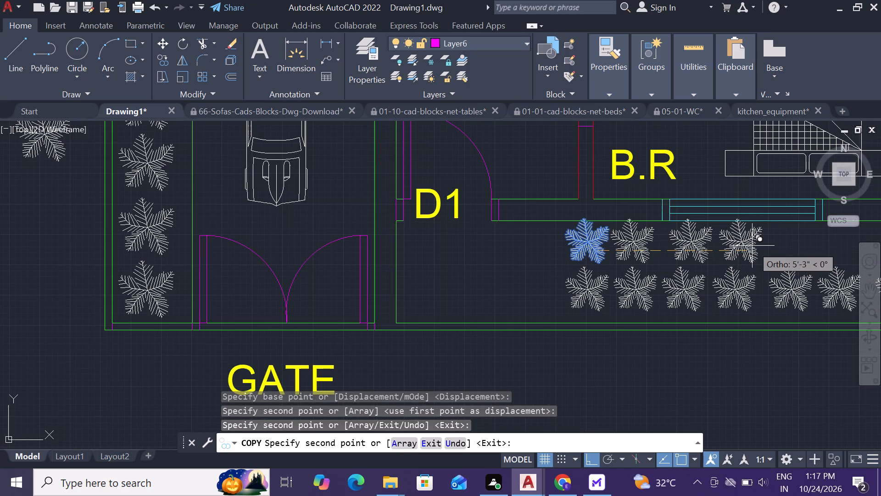
pyautogui.click(752, 246)
pyautogui.click(806, 248)
pyautogui.scroll(-1, 657, 252)
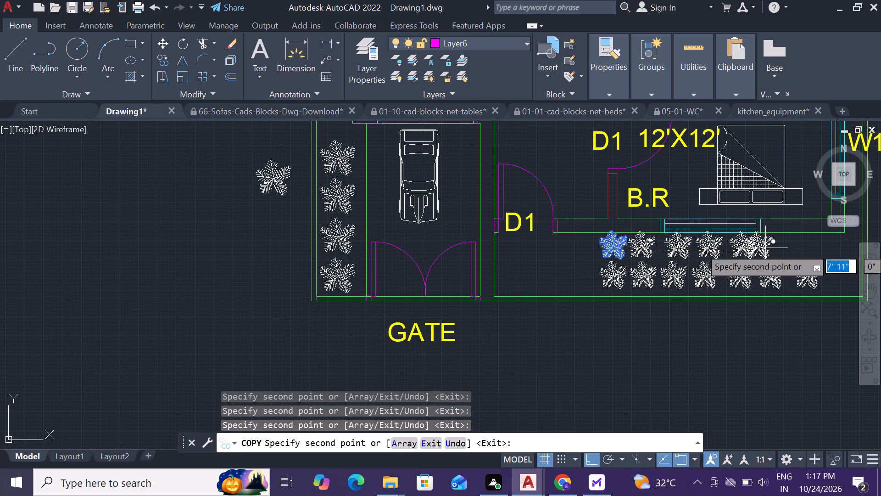
pyautogui.click(784, 248)
pyautogui.click(814, 248)
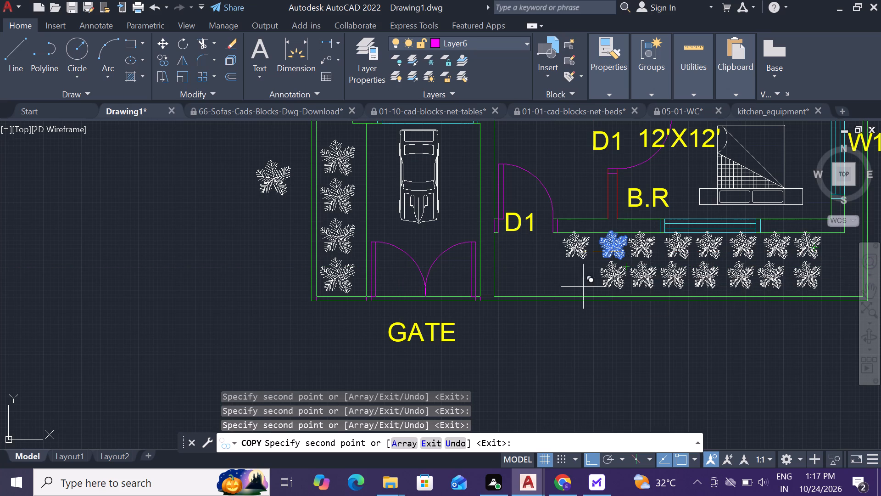
# Add one more tree copy at the front strip's gate end below door D1, and move it down to mid-strip.
pyautogui.click(516, 280)
pyautogui.press('Escape')
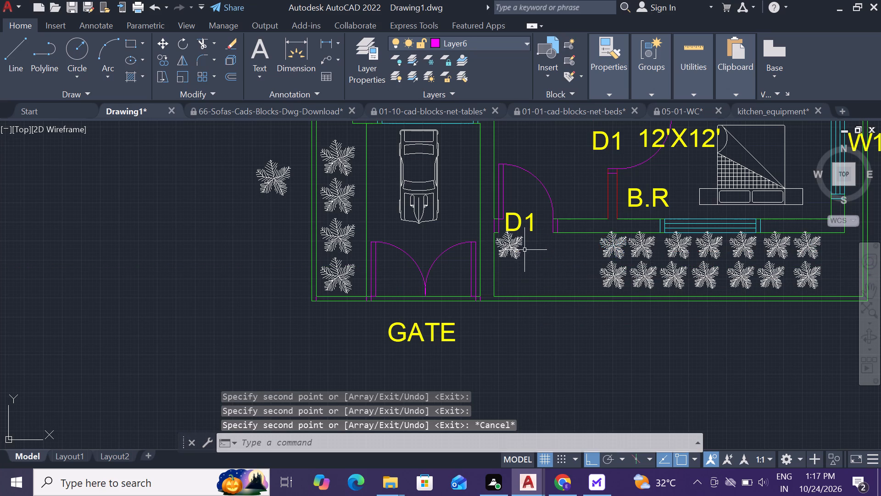
pyautogui.click(515, 247)
pyautogui.write('M')
pyautogui.press('space')
pyautogui.click(515, 247)
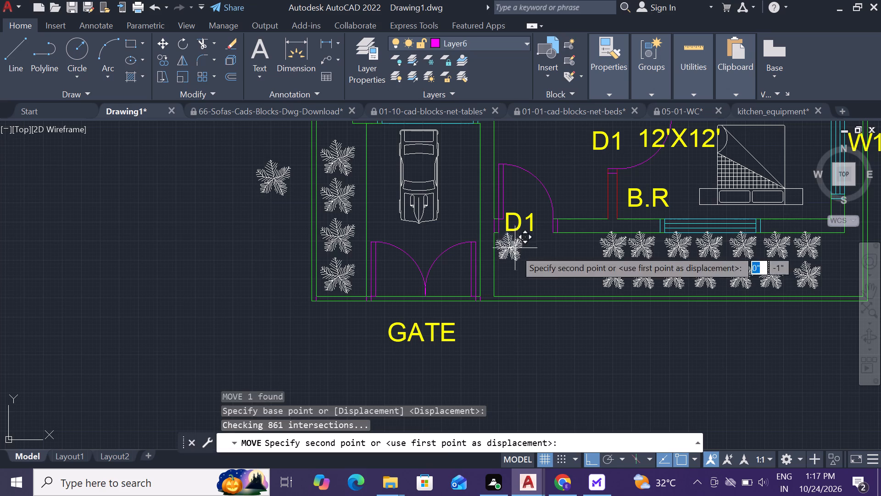
pyautogui.click(513, 271)
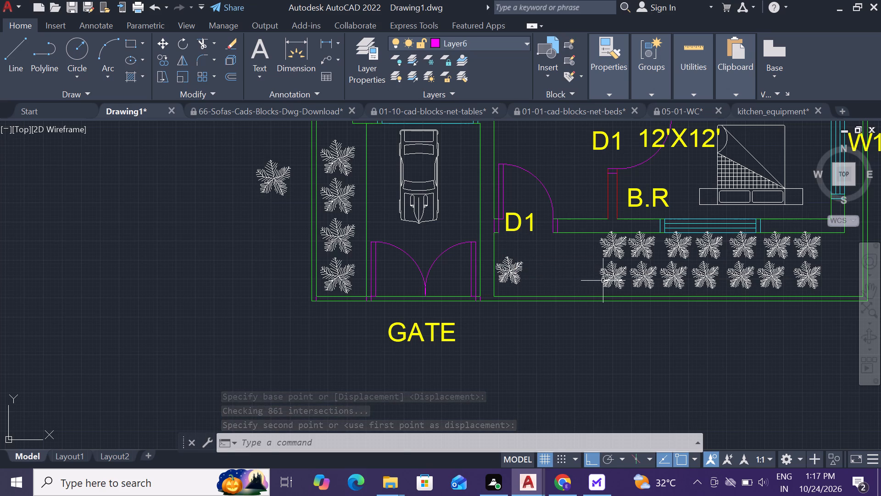
# Copy the first tree of the lower front row a short distance toward the gate, overlapping the row's end.
pyautogui.scroll(1, 620, 292)
pyautogui.click(611, 267)
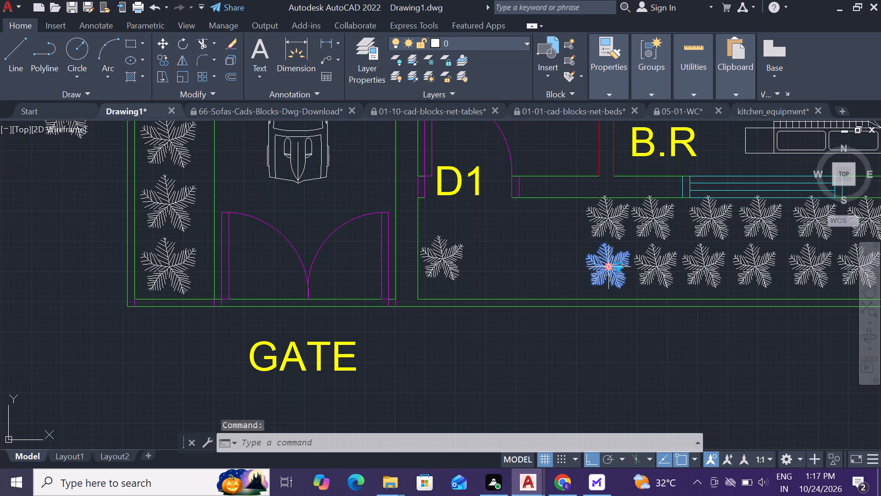
pyautogui.press('c')
pyautogui.write('O')
pyautogui.press('space')
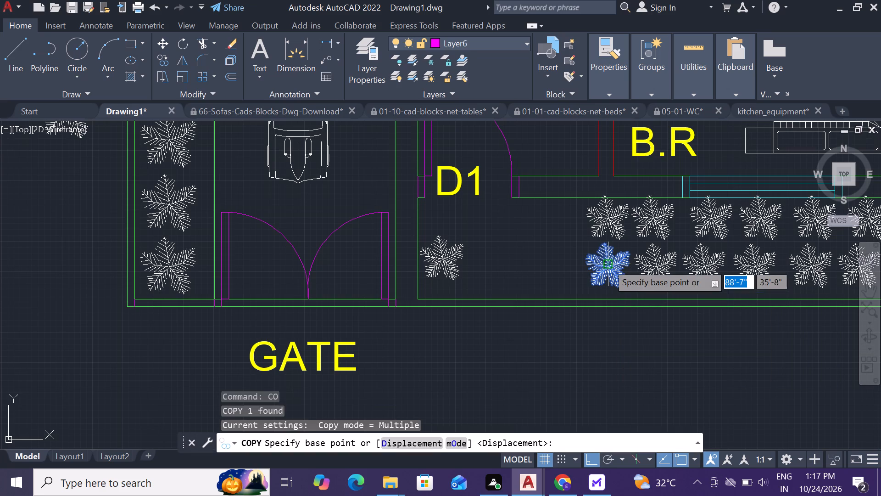
pyautogui.click(608, 264)
pyautogui.click(572, 274)
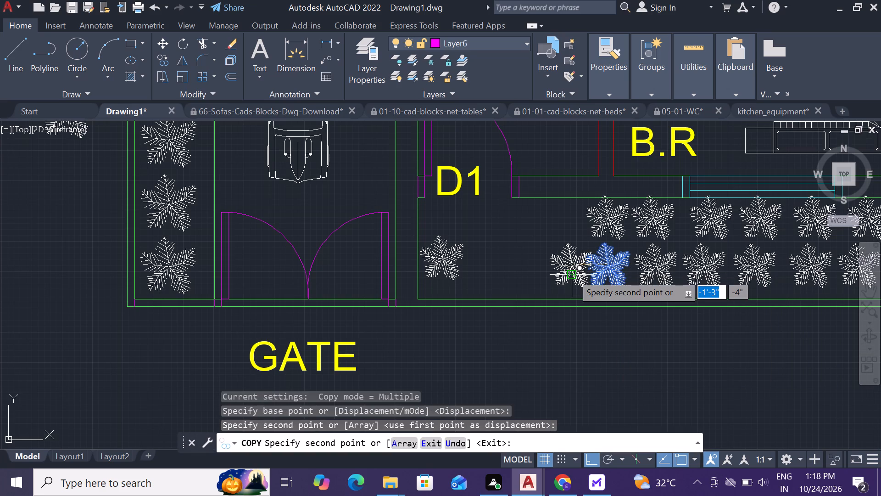
pyautogui.press('Escape')
# Scale the new tree at the row's gate end up to nearly twice its size.
pyautogui.click(578, 273)
pyautogui.write('SC')
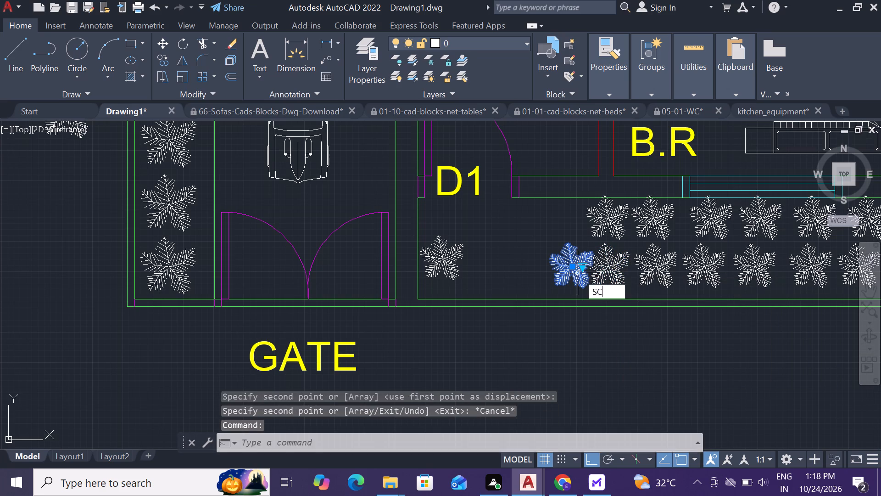
pyautogui.press('space')
pyautogui.click(578, 273)
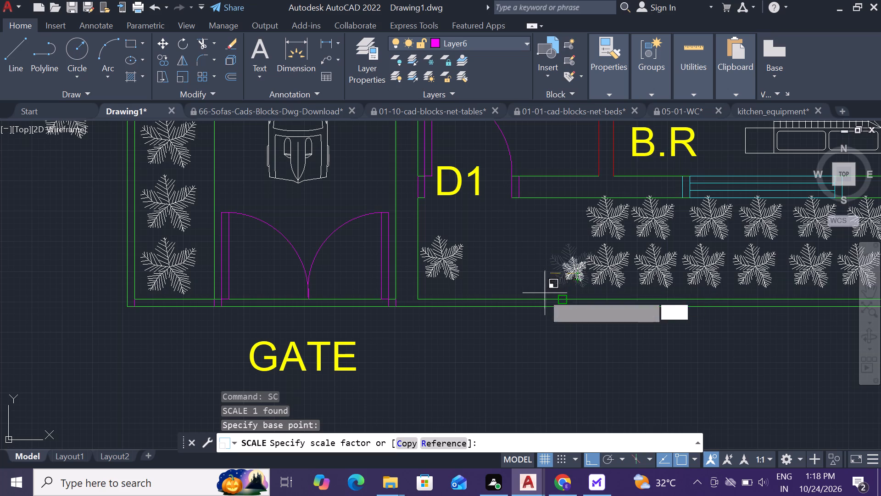
pyautogui.click(479, 317)
pyautogui.click(563, 279)
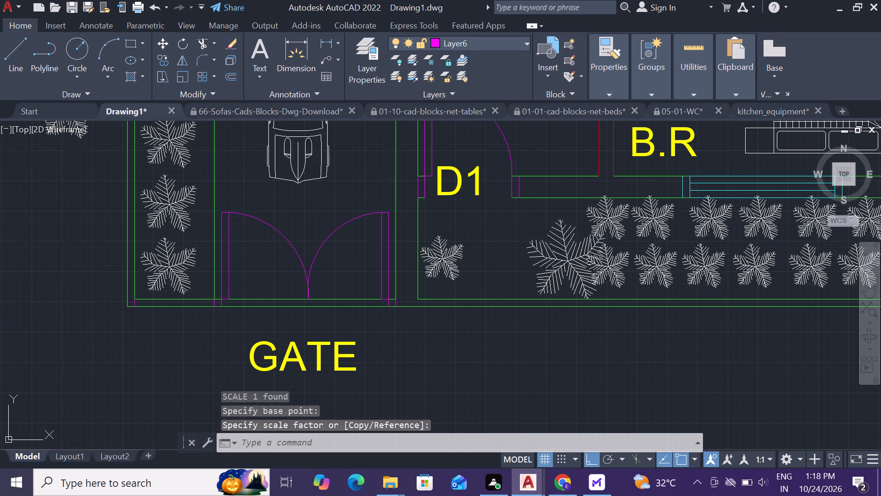
# Assign all sixteen front-strip trees and the four side-strip trees beside the parking area to Layer2.
pyautogui.moveTo(593, 284); pyautogui.dragTo(597, 279)
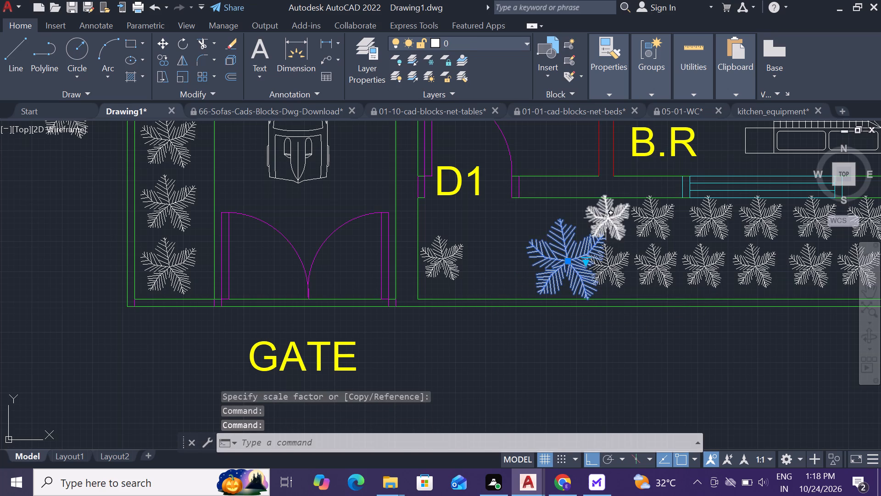
pyautogui.moveTo(606, 218); pyautogui.dragTo(608, 227)
pyautogui.click(617, 277)
pyautogui.click(652, 227)
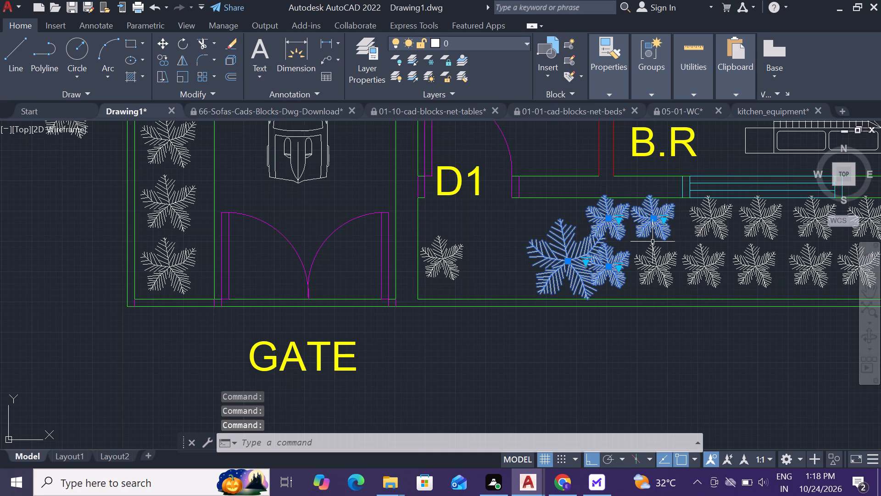
pyautogui.click(653, 261)
pyautogui.click(708, 269)
pyautogui.click(712, 208)
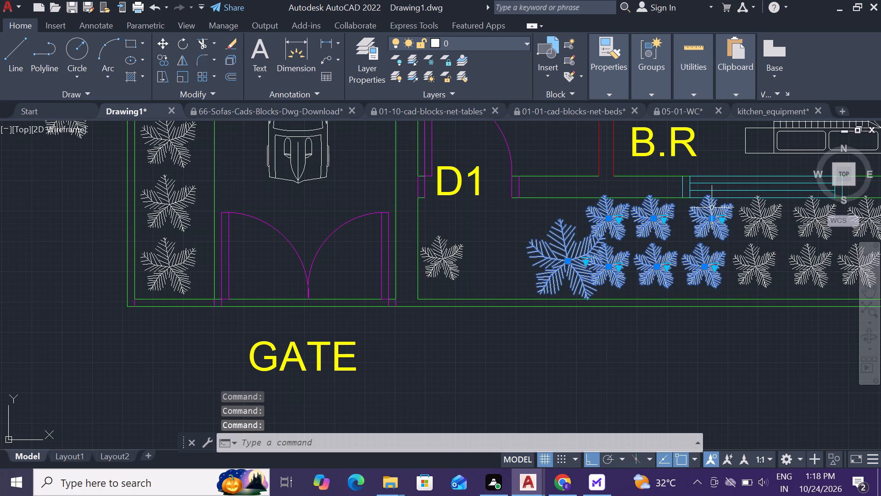
pyautogui.click(756, 219)
pyautogui.click(761, 269)
pyautogui.scroll(-1, 731, 263)
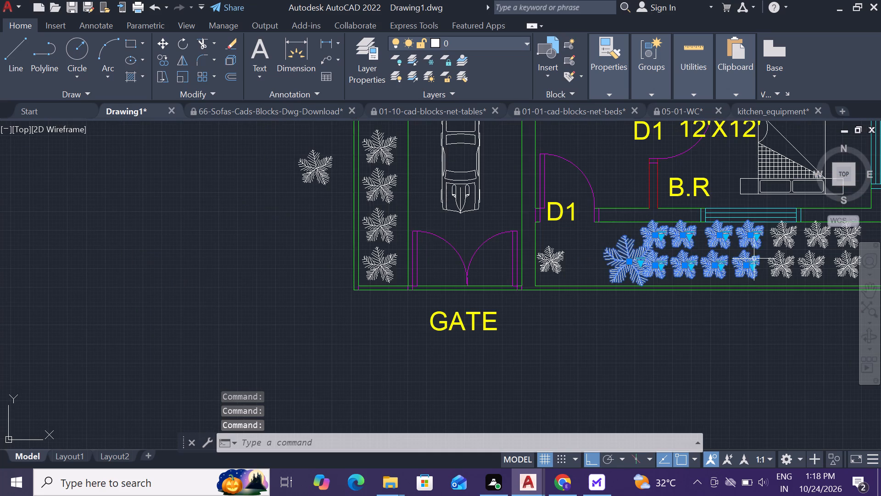
pyautogui.click(780, 242)
pyautogui.click(780, 261)
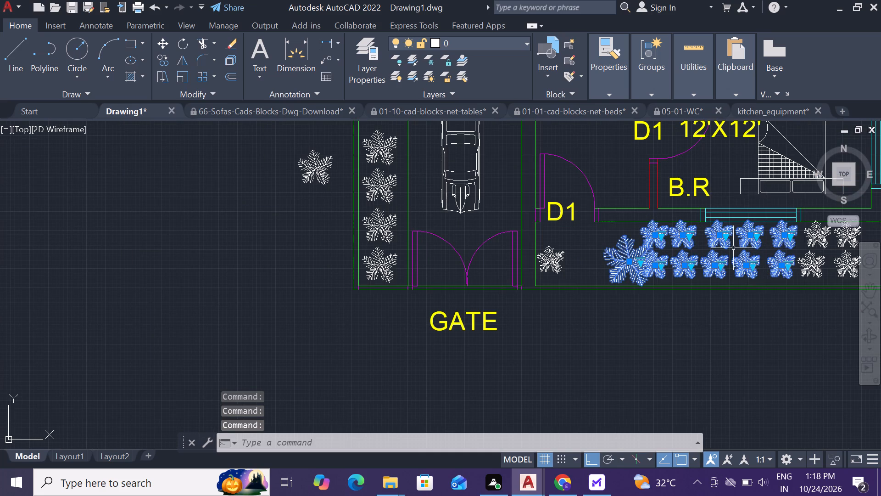
pyautogui.scroll(2, 727, 248)
pyautogui.scroll(-2, 705, 244)
pyautogui.click(806, 242)
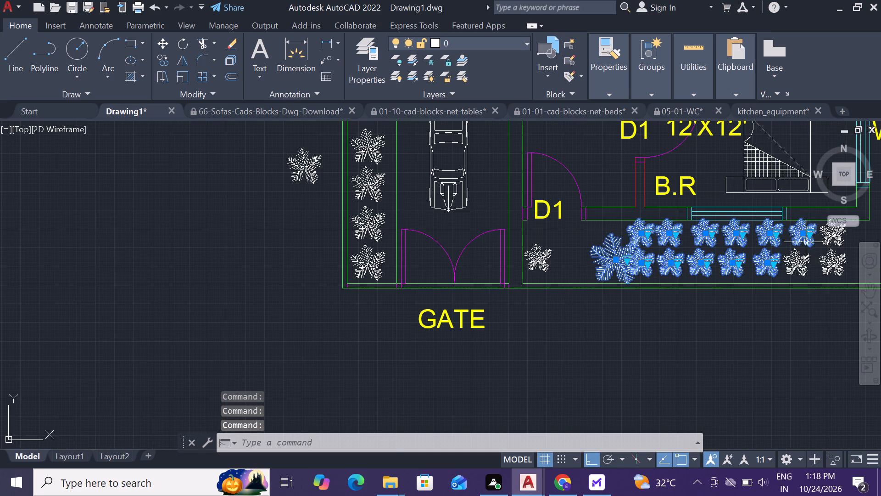
pyautogui.click(826, 242)
pyautogui.click(828, 269)
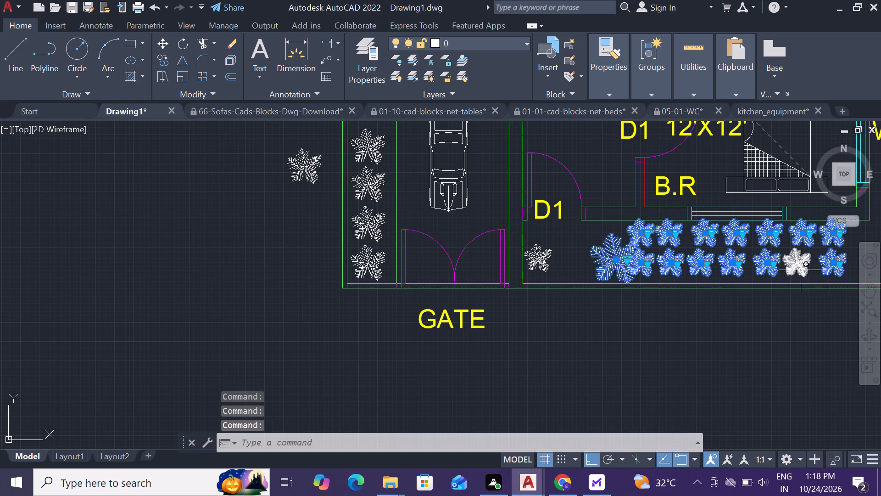
pyautogui.click(799, 270)
pyautogui.click(546, 266)
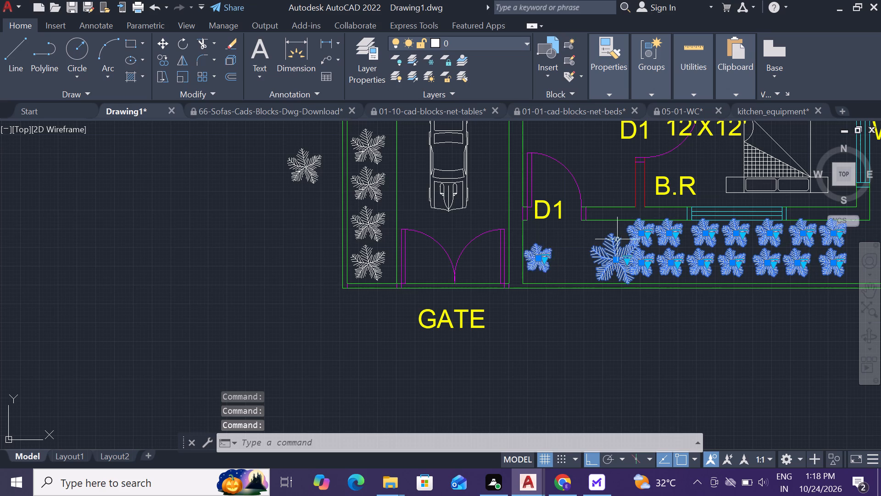
pyautogui.scroll(-1, 629, 237)
pyautogui.click(462, 183)
pyautogui.click(465, 202)
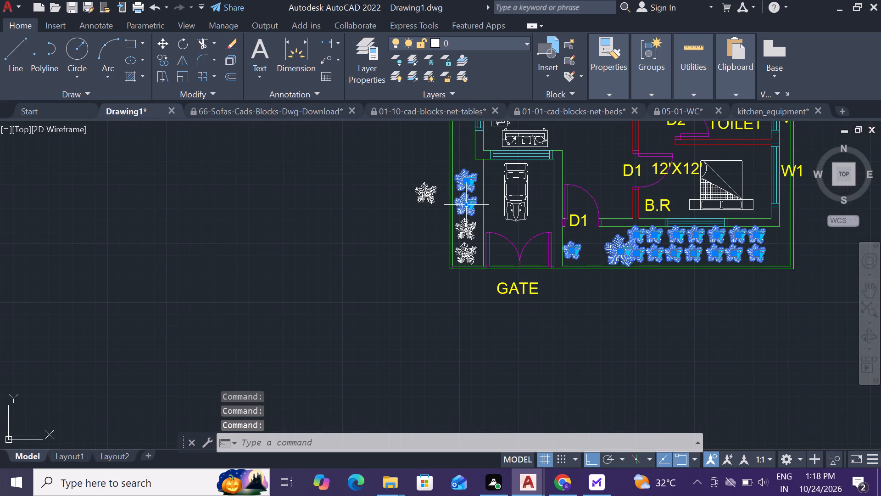
pyautogui.click(462, 230)
pyautogui.click(467, 250)
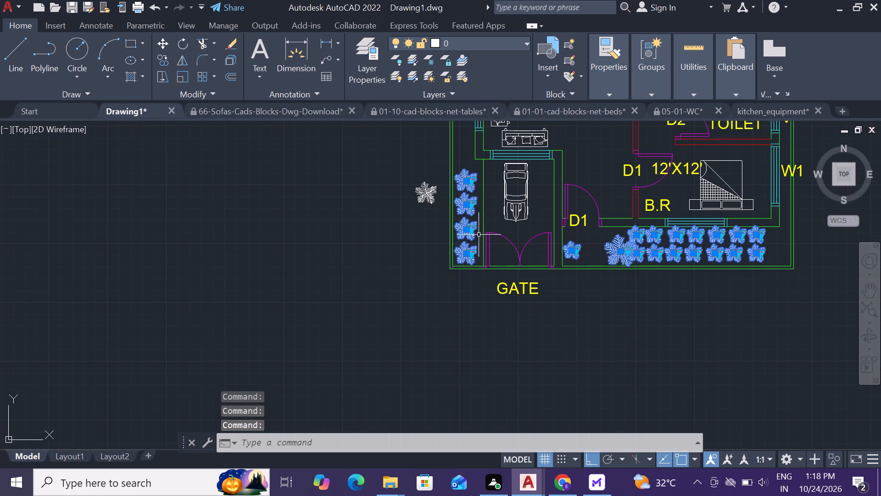
pyautogui.click(519, 41)
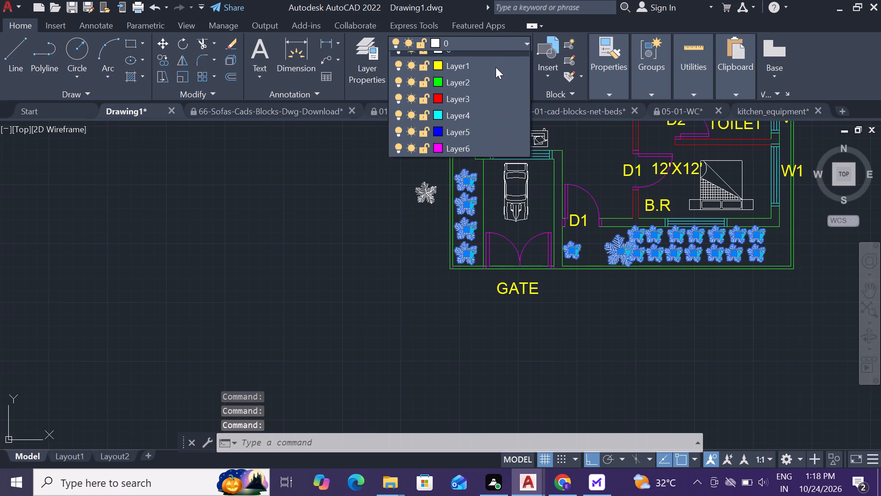
pyautogui.click(475, 92)
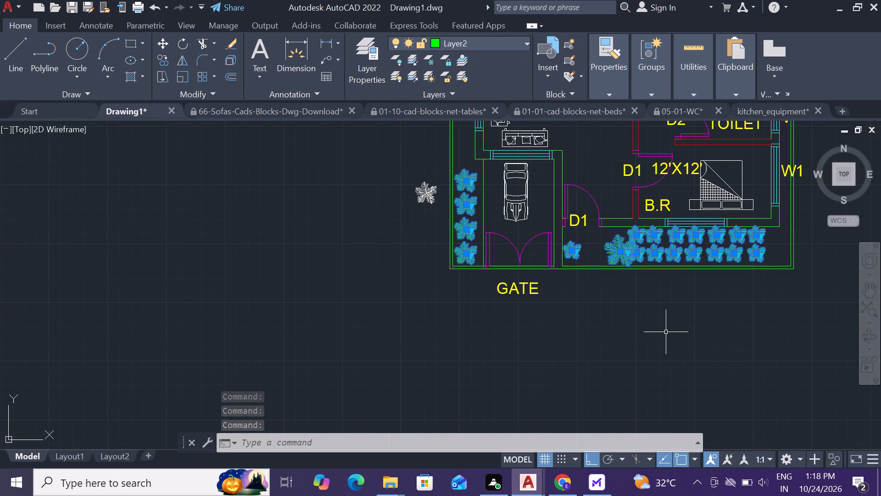
pyautogui.click(666, 332)
pyautogui.press('Escape')
pyautogui.press('Escape')
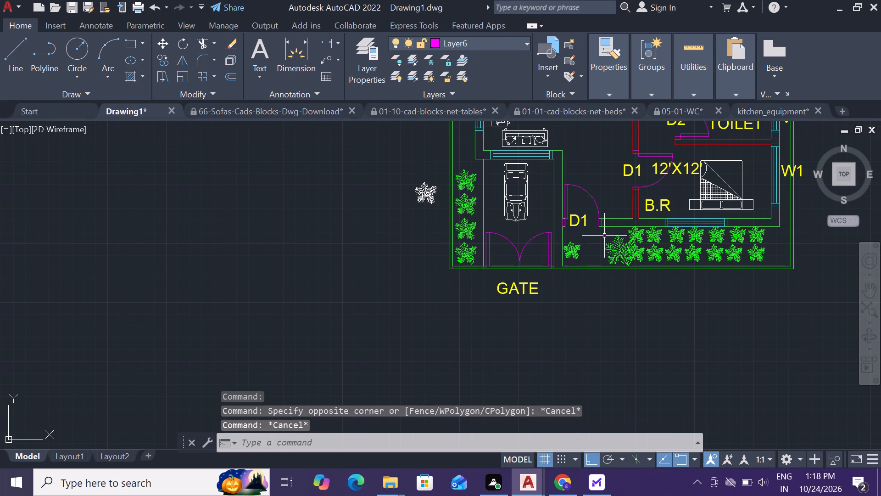
# On Layer3, draw a landing outline below the entrance door D1, about 1'-1" down and across to the side wall line.
pyautogui.scroll(1, 593, 228)
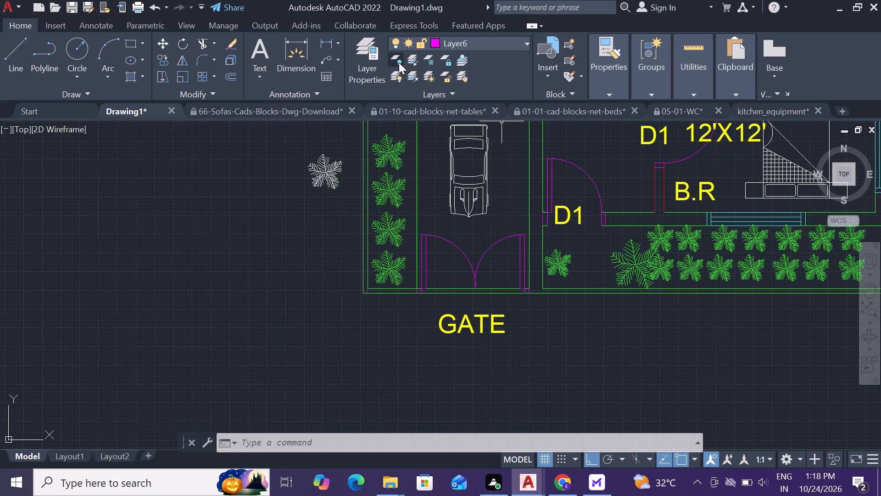
pyautogui.click(519, 44)
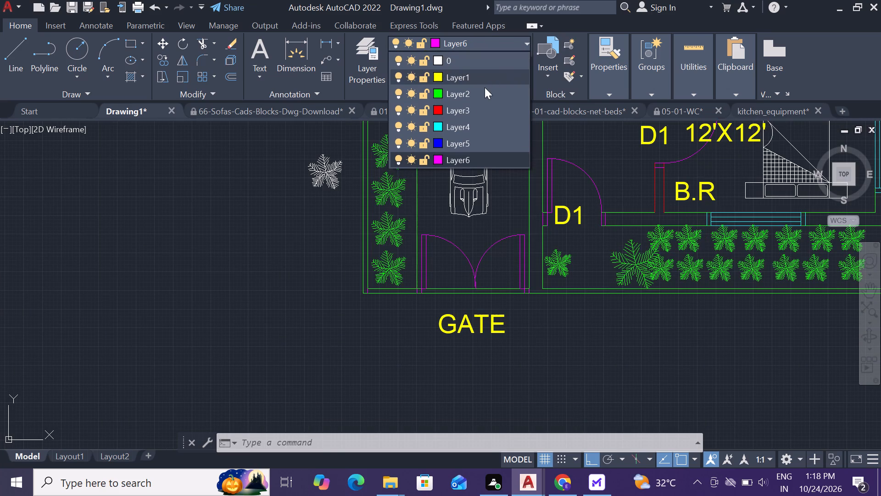
pyautogui.click(477, 106)
pyautogui.press('l')
pyautogui.press('space')
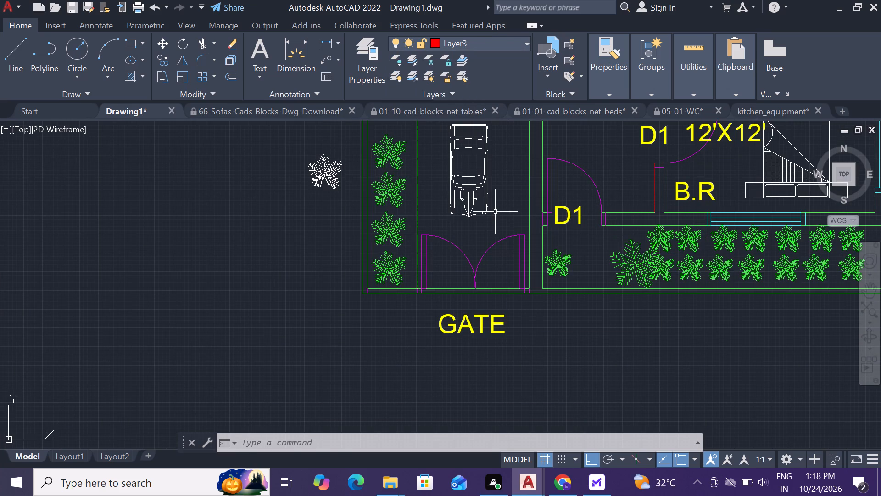
pyautogui.scroll(2, 606, 231)
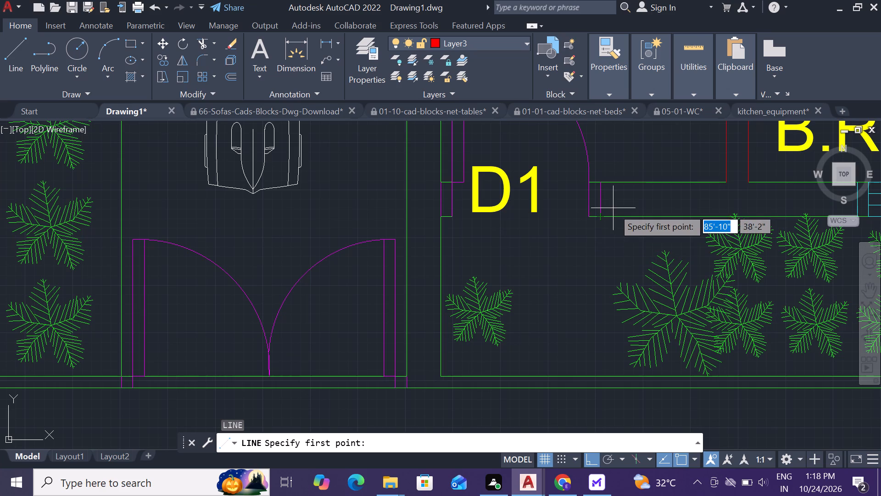
pyautogui.click(638, 216)
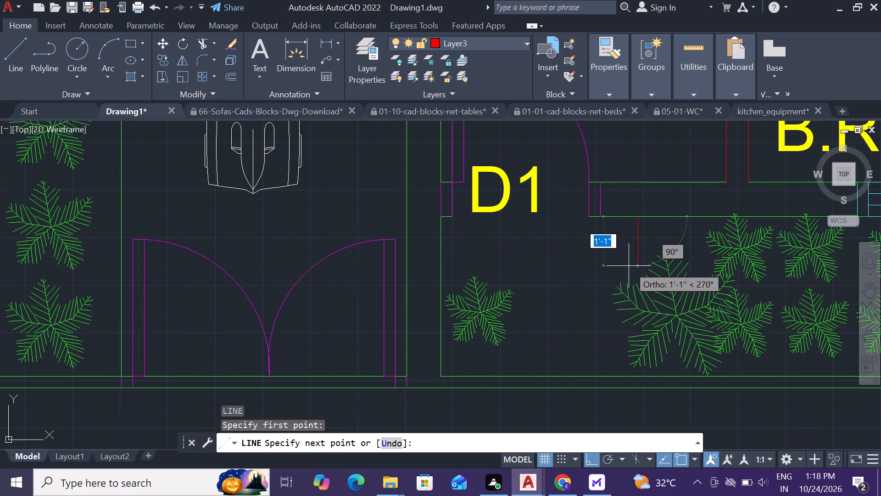
pyautogui.click(629, 266)
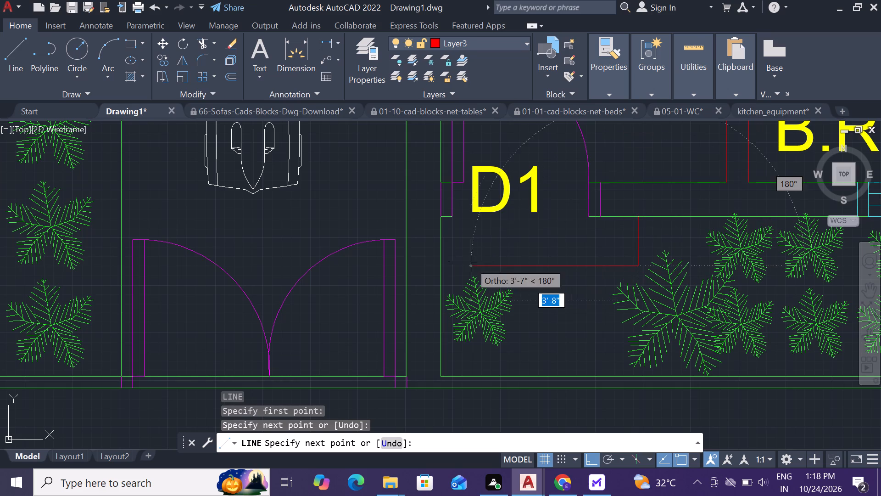
pyautogui.click(445, 266)
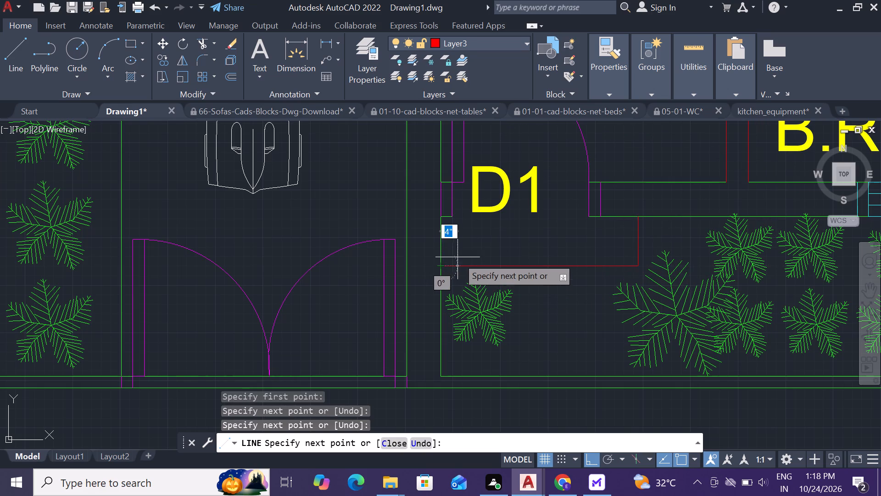
pyautogui.press('Escape')
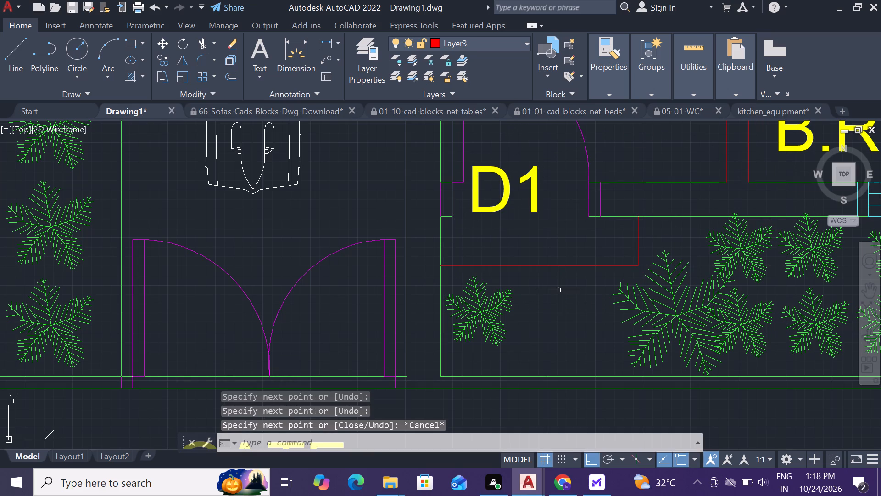
# Draw a small rectangular step about 1'-1" wide and 4" deep just below the landing outline, between the trees.
pyautogui.write('REC')
pyautogui.press('space')
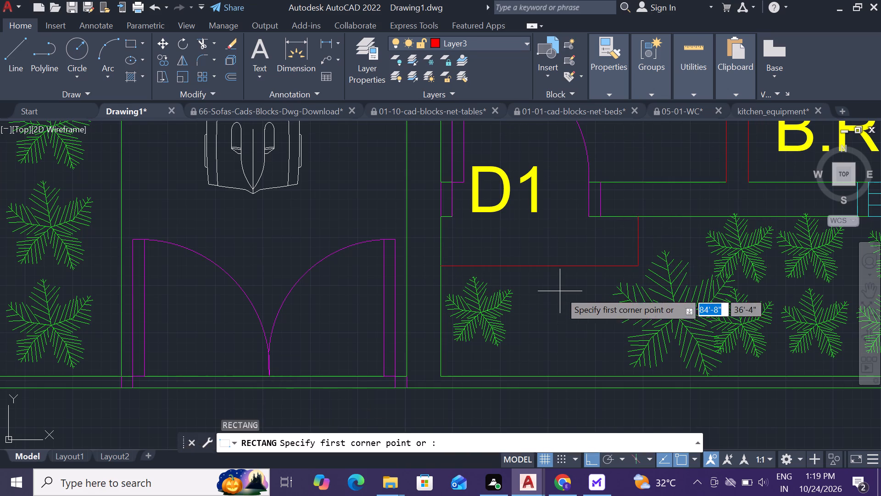
pyautogui.click(531, 293)
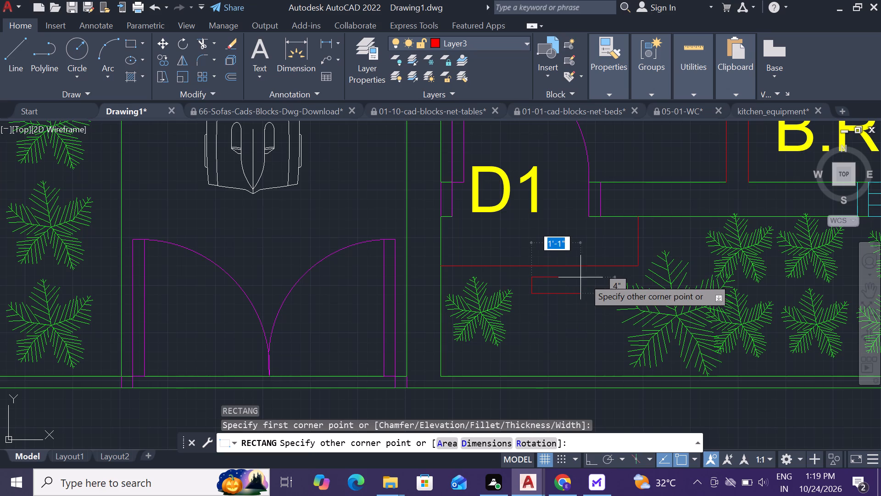
pyautogui.click(584, 278)
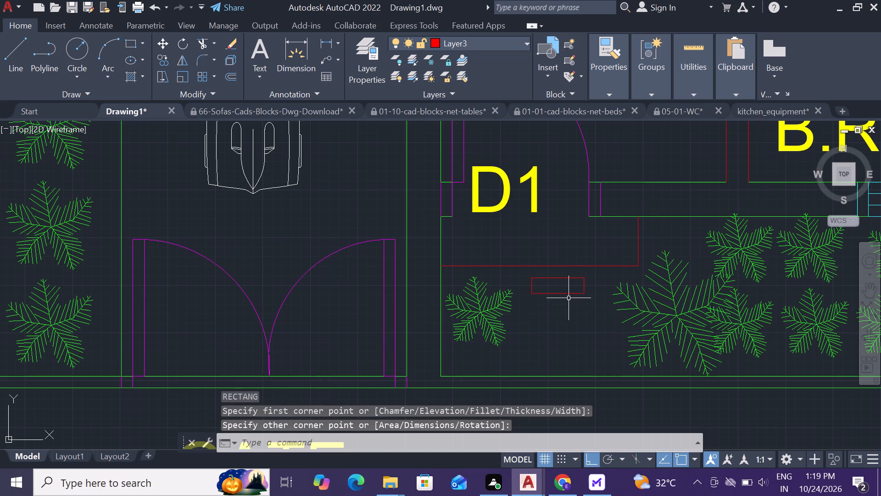
# Copy the small rectangle three times straight down at about 7", 1'-3" and 1'-10", reaching the front boundary line.
pyautogui.click(580, 293)
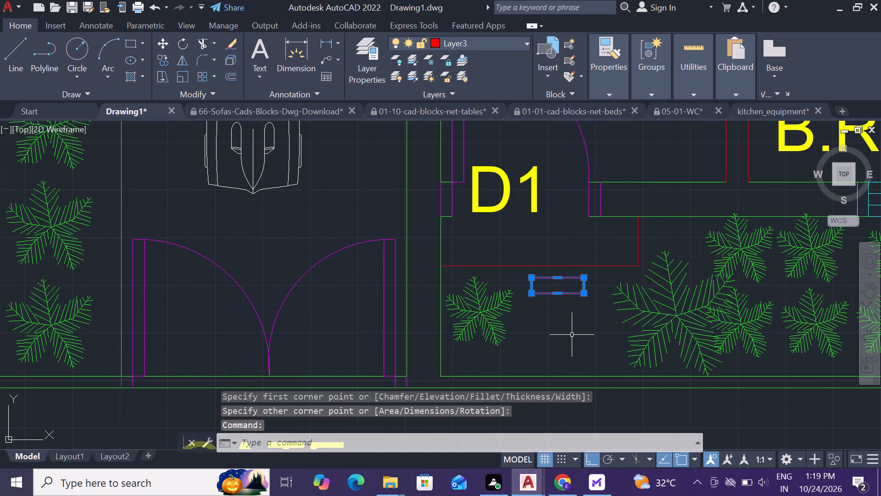
pyautogui.press('c')
pyautogui.press('o')
pyautogui.press('space')
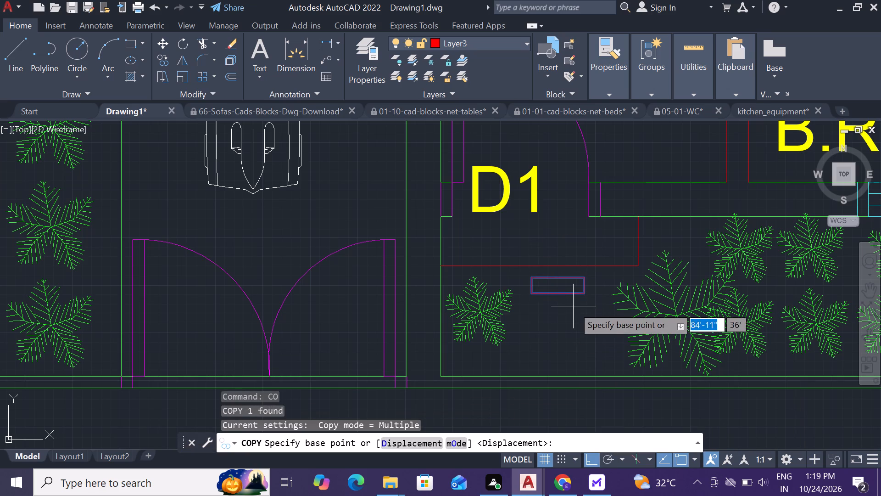
pyautogui.click(585, 293)
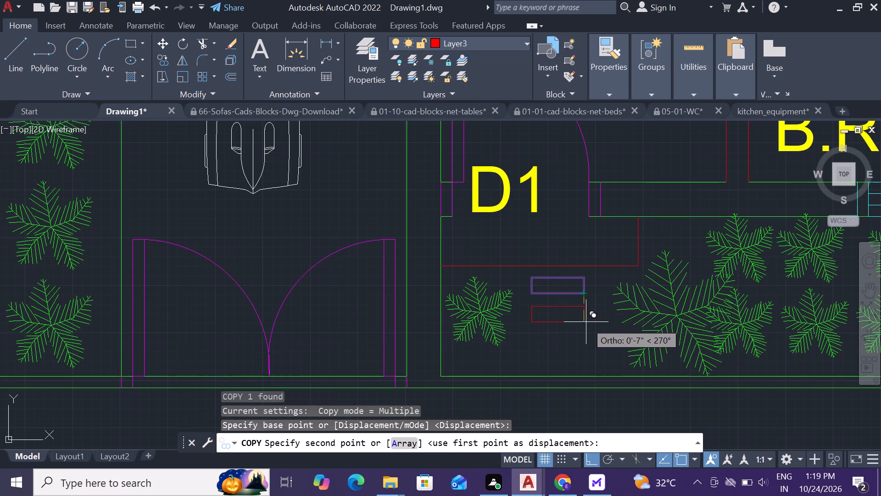
pyautogui.click(586, 322)
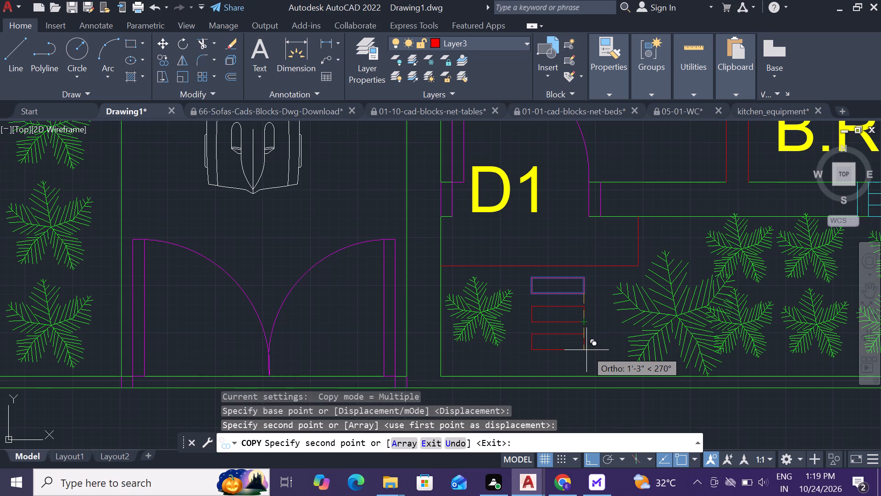
pyautogui.click(586, 350)
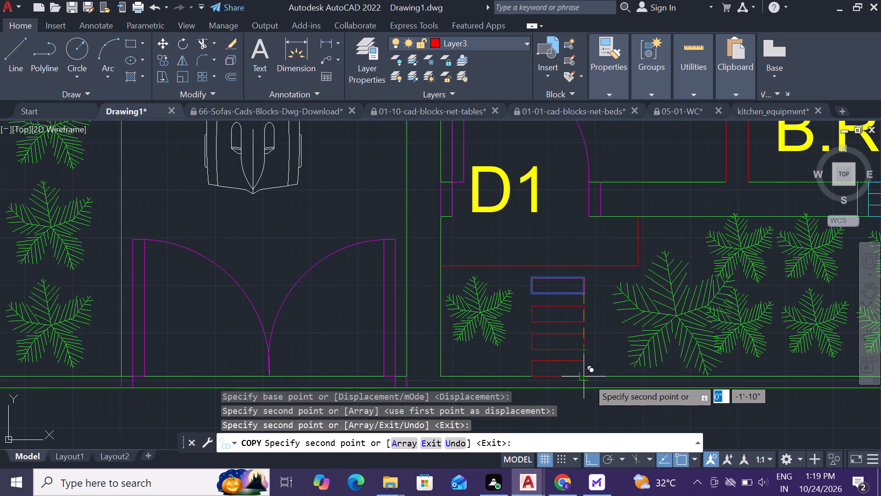
pyautogui.click(588, 378)
pyautogui.press('Escape')
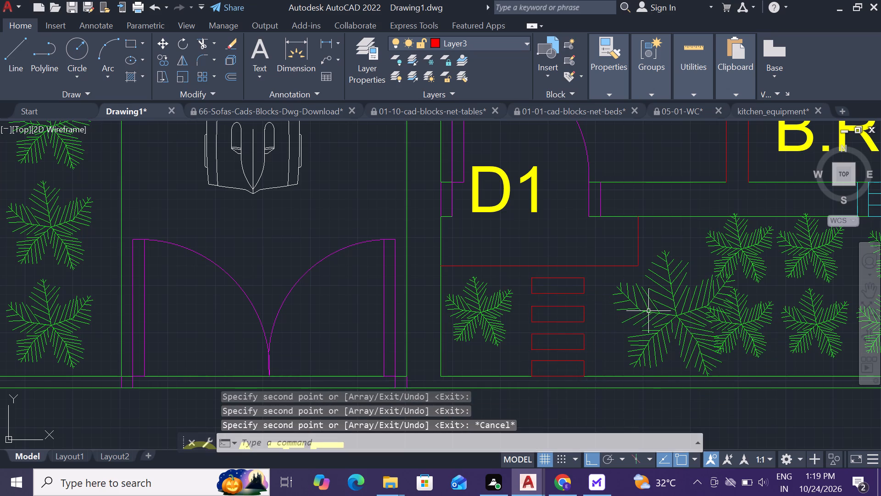
# Add centre-justified text LIVING / ROOM / 14'6"X12' at 1' height and 0 rotation beside the living room's coffee table.
pyautogui.scroll(-4, 654, 282)
pyautogui.scroll(-1, 584, 295)
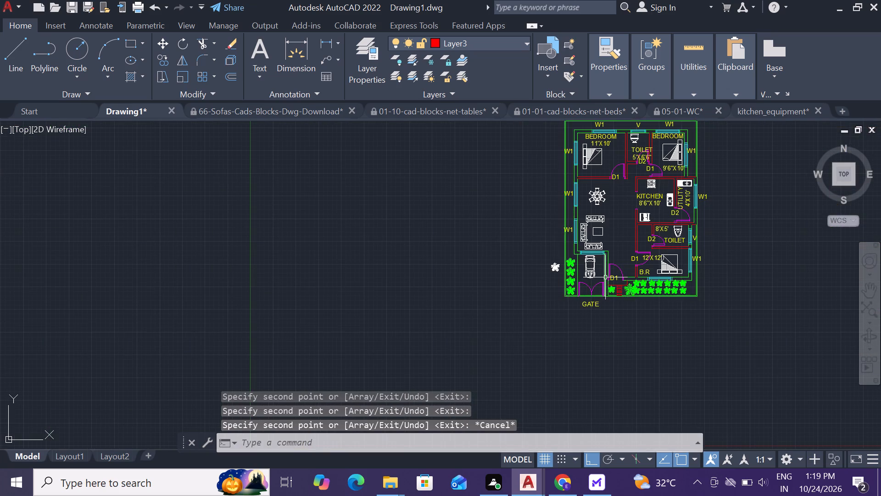
pyautogui.scroll(-1, 670, 209)
pyautogui.scroll(2, 686, 174)
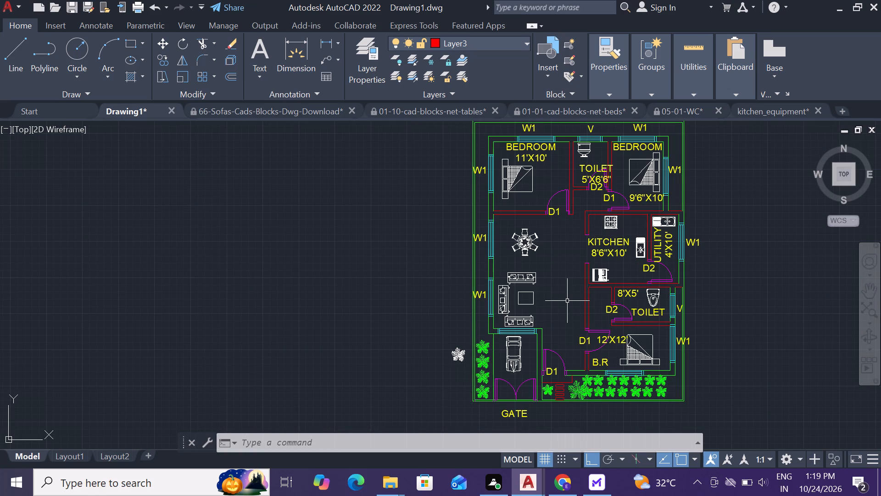
pyautogui.press('d')
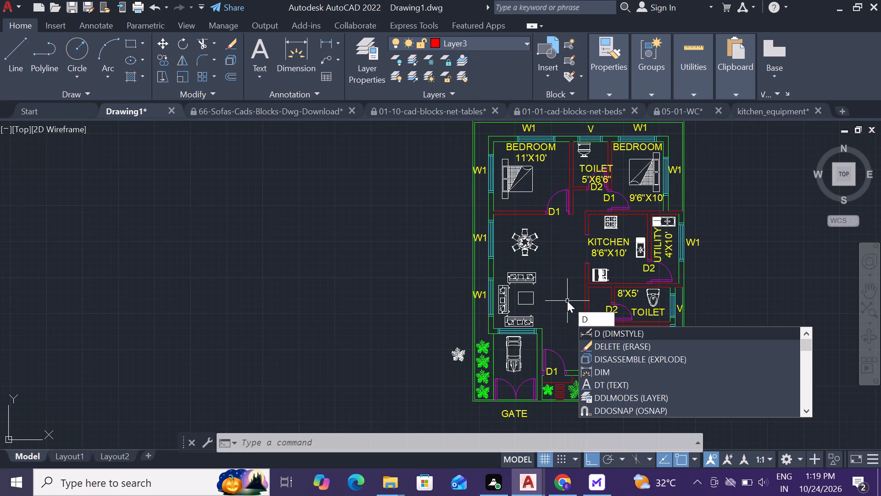
pyautogui.write('T')
pyautogui.press('space')
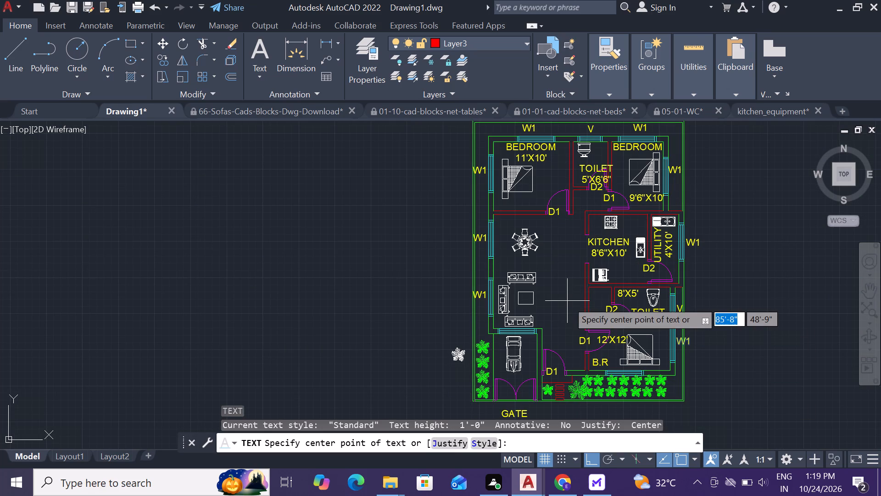
pyautogui.write('J')
pyautogui.press('space')
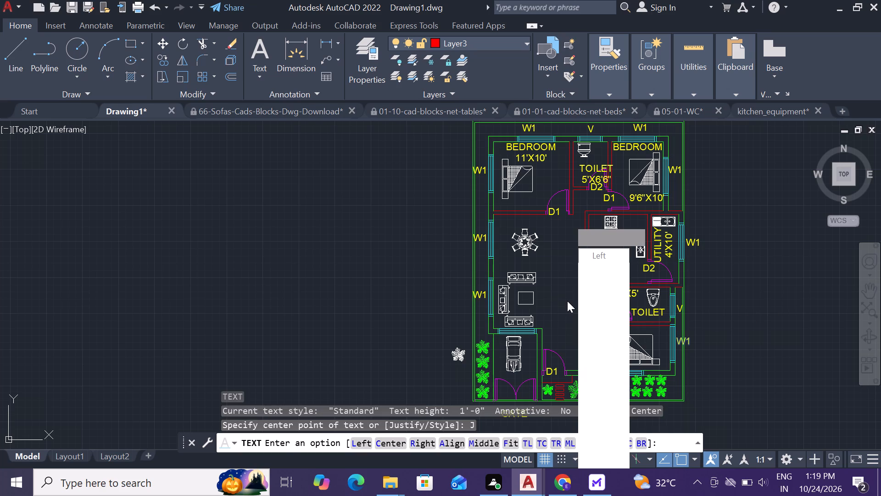
pyautogui.write('C')
pyautogui.press('space')
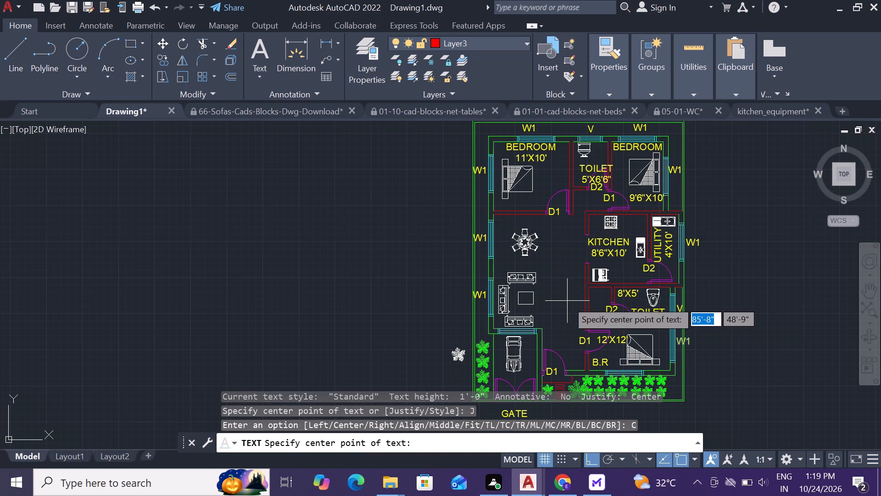
pyautogui.scroll(2, 551, 321)
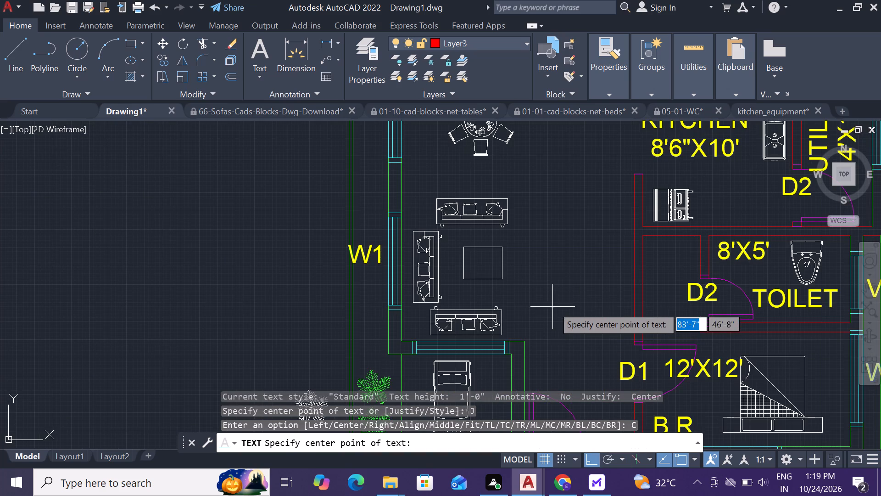
pyautogui.click(548, 279)
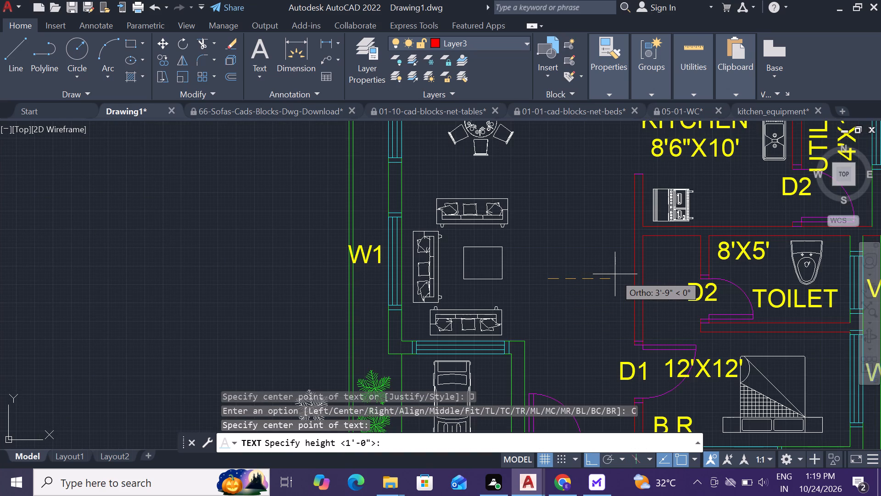
pyautogui.write("1'")
pyautogui.press('Return')
pyautogui.press('0')
pyautogui.press('Return')
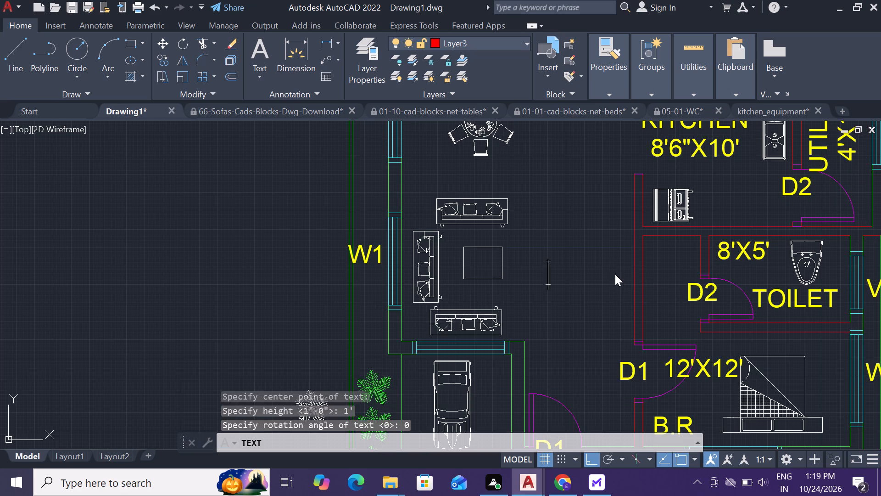
pyautogui.write('LI')
pyautogui.write('VI')
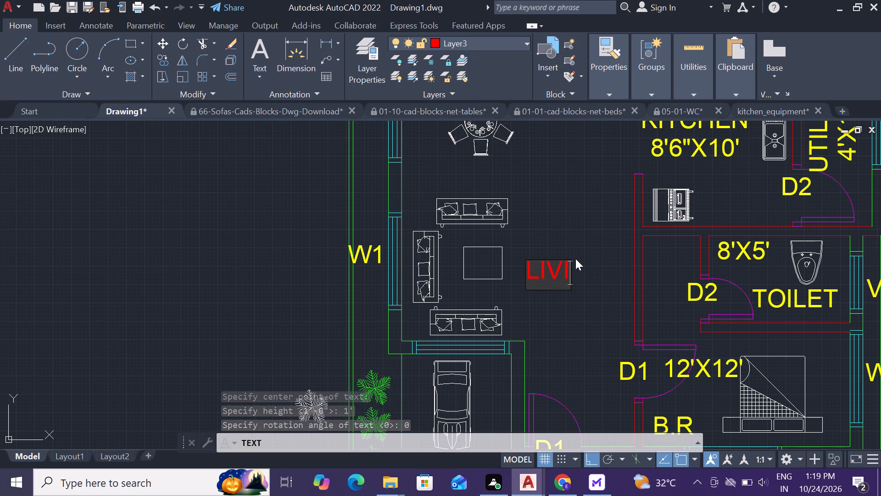
pyautogui.write('NG')
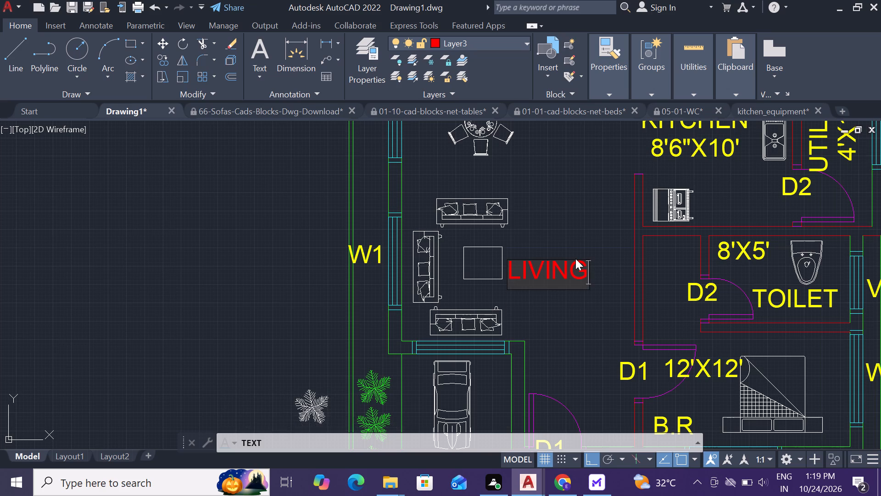
pyautogui.press('Return')
pyautogui.write('ROOM')
pyautogui.press('Return')
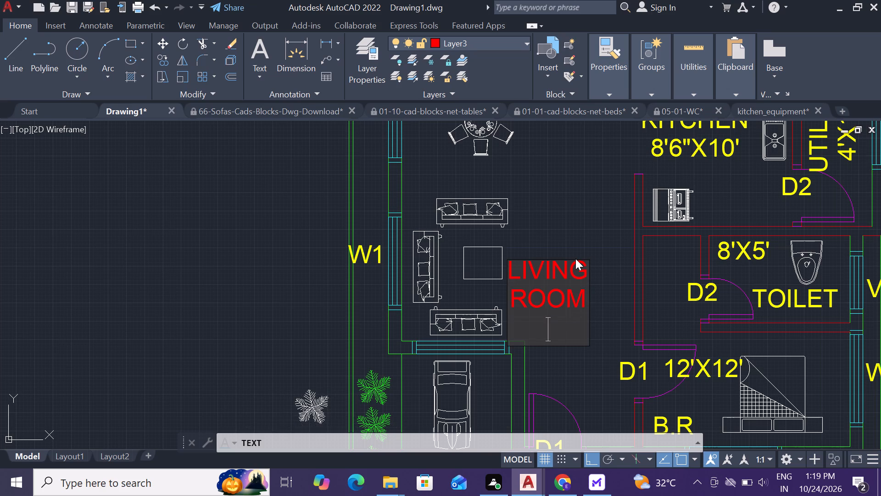
pyautogui.write('14')
pyautogui.press("'")
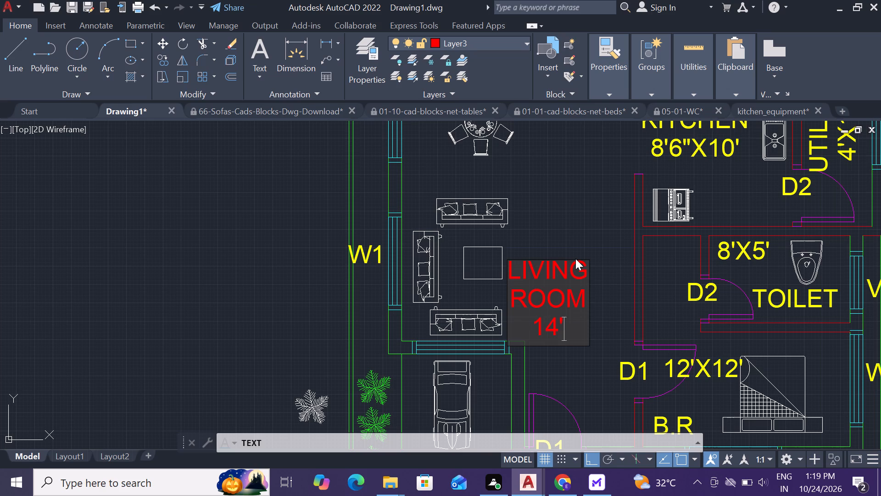
pyautogui.write('6"')
pyautogui.press('x')
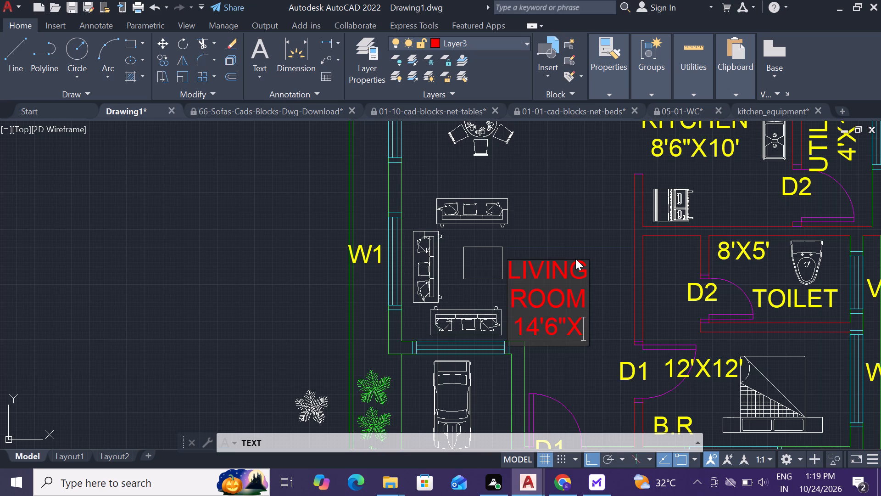
pyautogui.write('12')
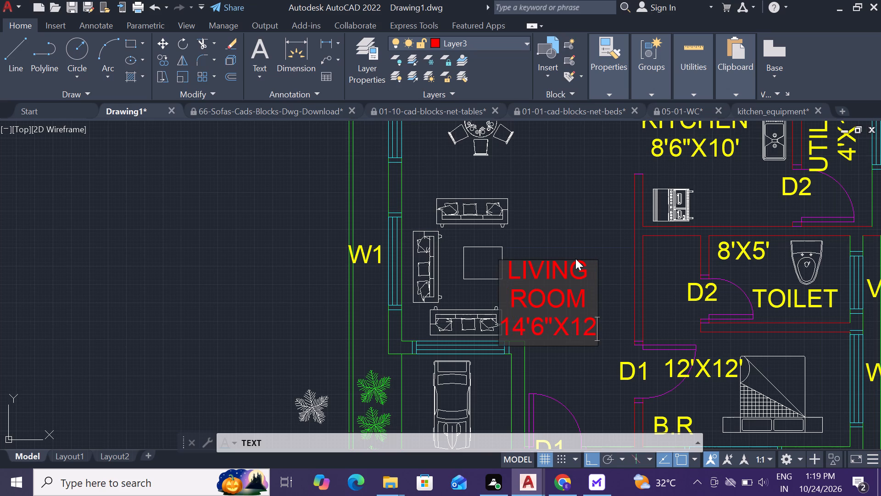
pyautogui.press("'")
# Add the two-line label DINING / 14'6"X10' between the round dining table and the kitchen.
pyautogui.scroll(-2, 575, 259)
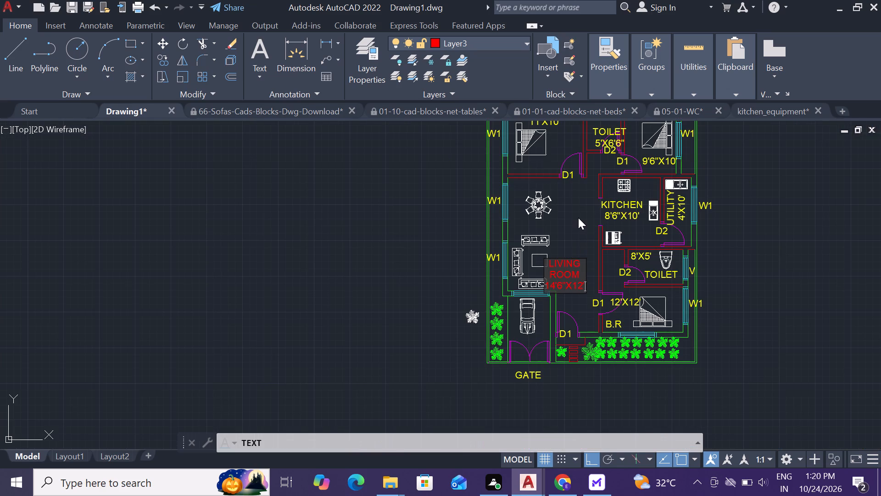
pyautogui.scroll(2, 572, 192)
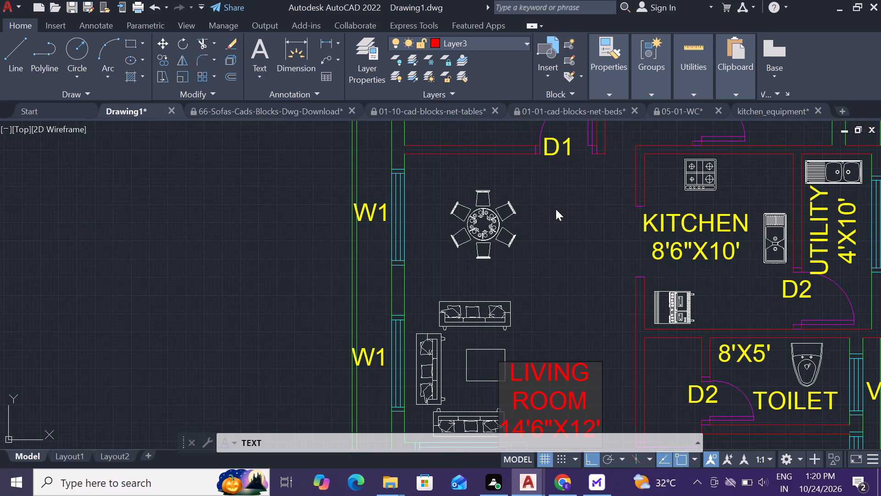
pyautogui.click(556, 214)
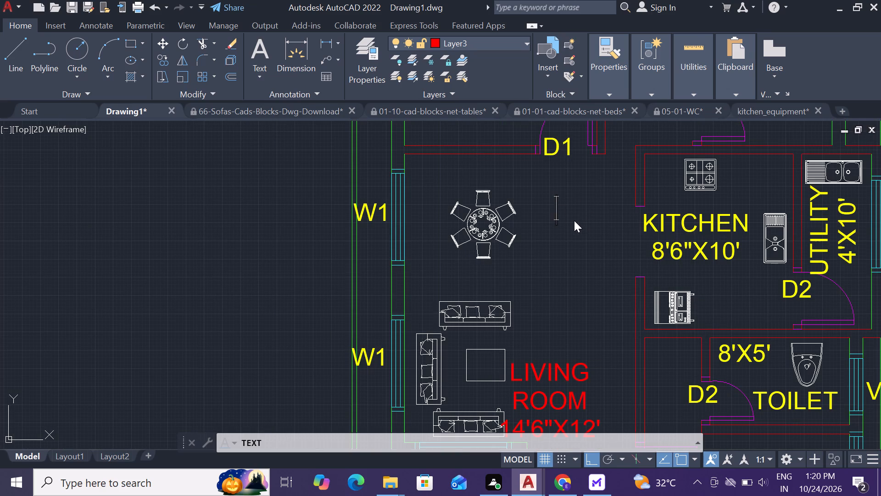
pyautogui.click(571, 221)
pyautogui.write('DINING')
pyautogui.press('Return')
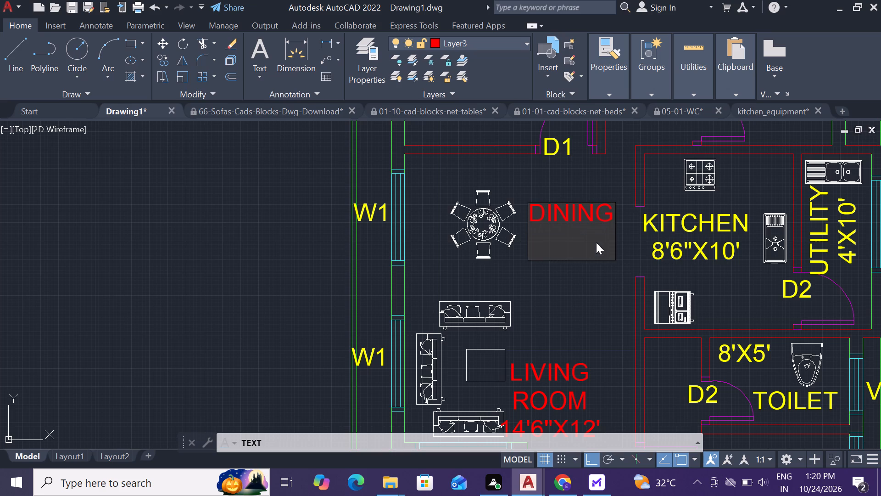
pyautogui.write('14')
pyautogui.write('\'6"')
pyautogui.write("X10'")
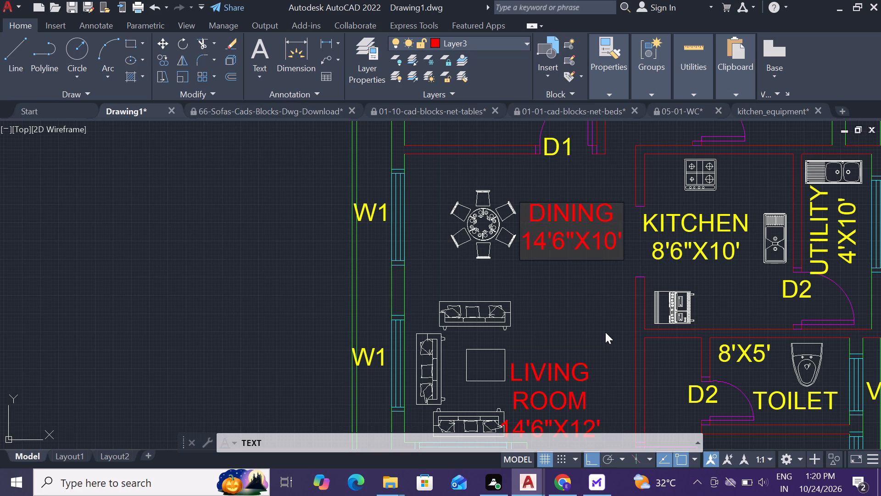
pyautogui.scroll(-2, 621, 311)
pyautogui.click(613, 311)
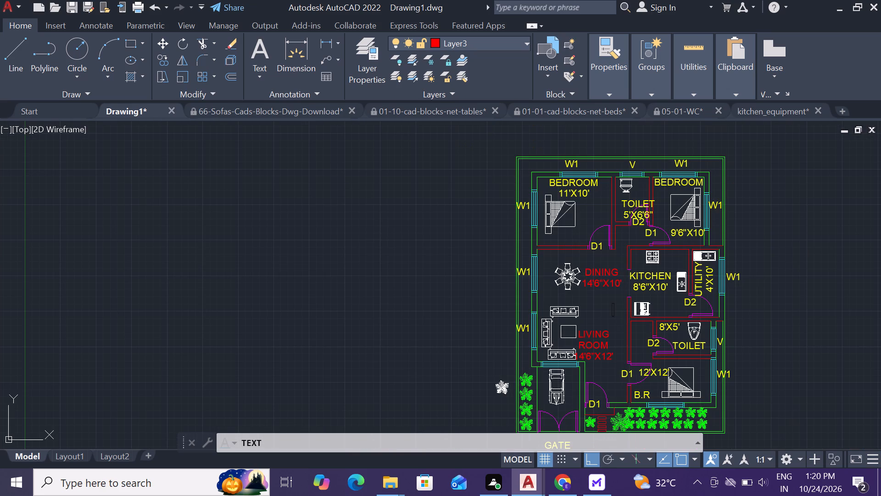
pyautogui.press('Escape')
# Move the three-line LIVING ROOM 14'6"X12' label slightly straight up, clear of the lower sofa.
pyautogui.click(592, 341)
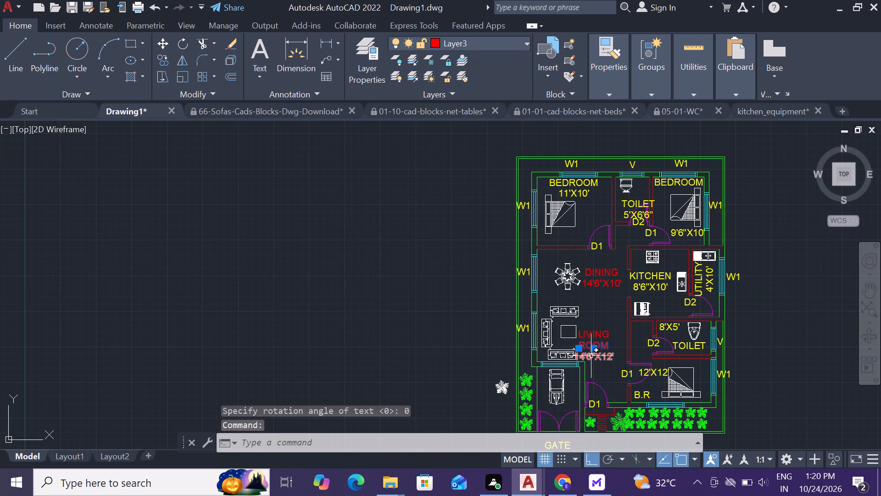
pyautogui.click(591, 359)
pyautogui.click(588, 331)
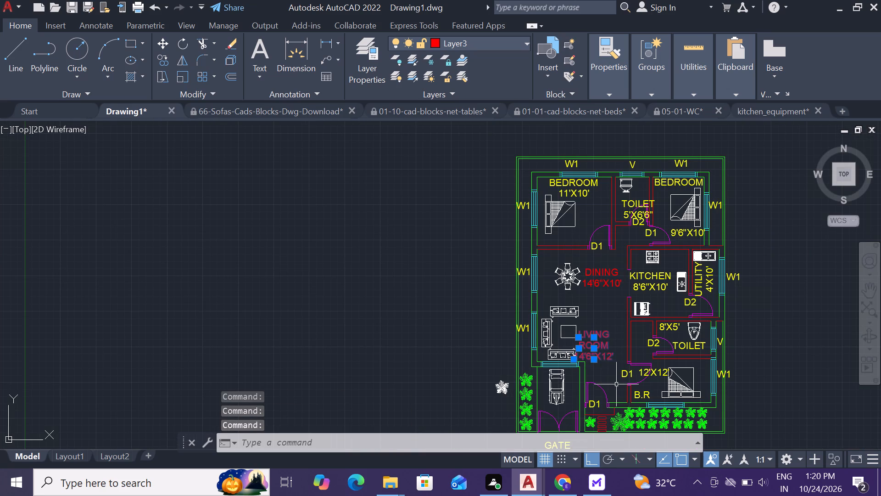
pyautogui.write('M')
pyautogui.press('space')
pyautogui.click(602, 352)
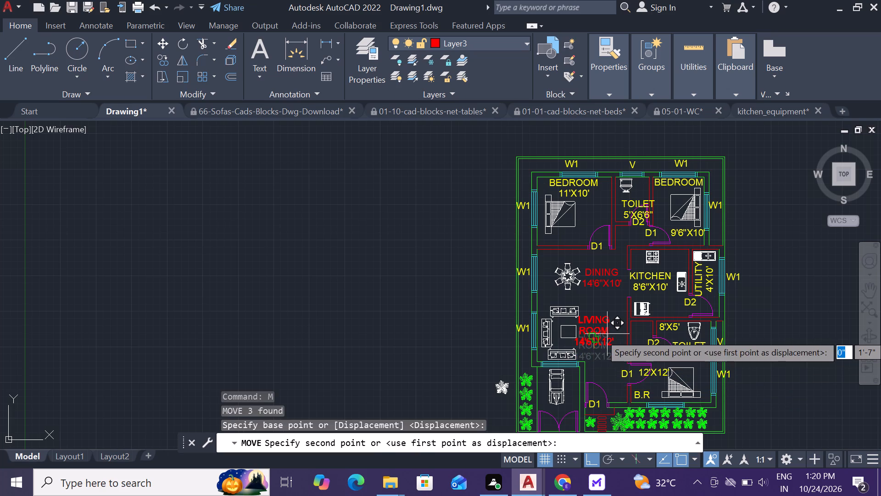
pyautogui.scroll(3, 607, 334)
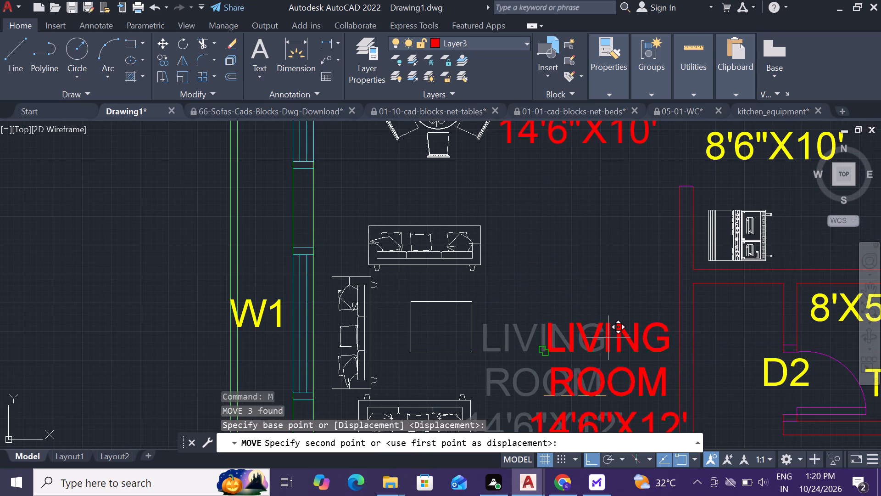
pyautogui.click(608, 338)
# Assign the LIVING ROOM and DINING labels with their size lines to Layer1.
pyautogui.click(582, 343)
pyautogui.scroll(-1, 625, 338)
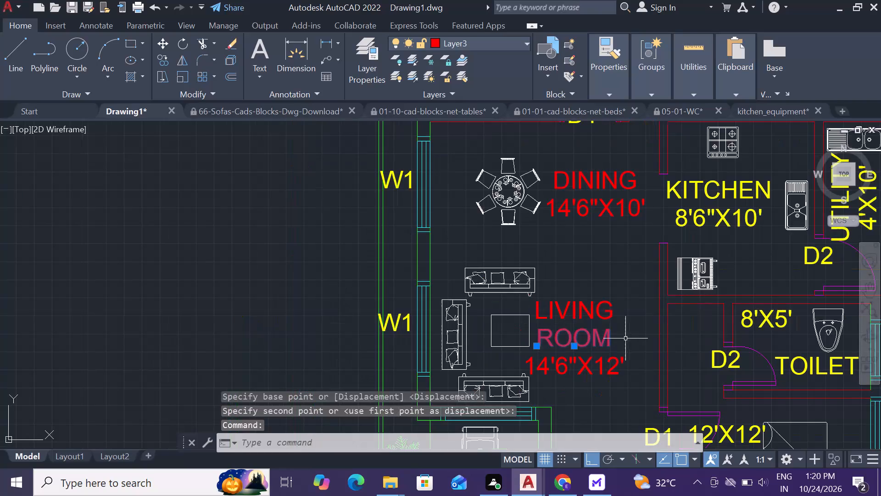
pyautogui.click(595, 318)
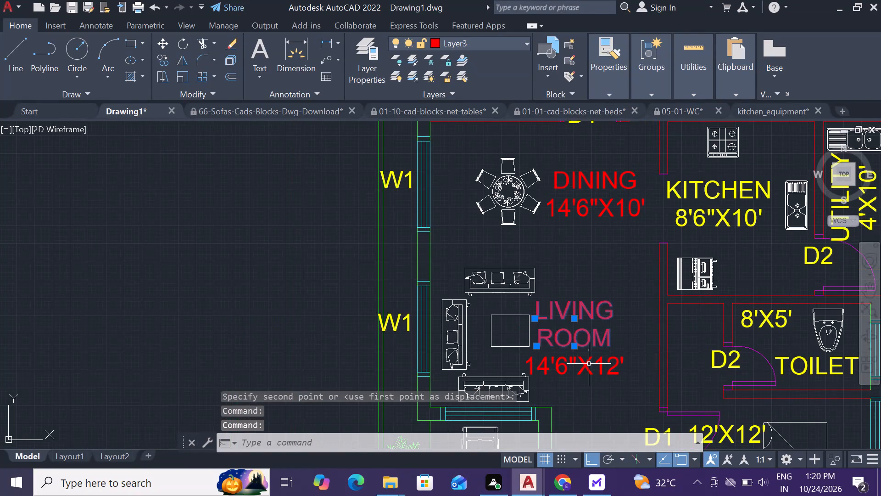
pyautogui.click(589, 364)
pyautogui.click(608, 182)
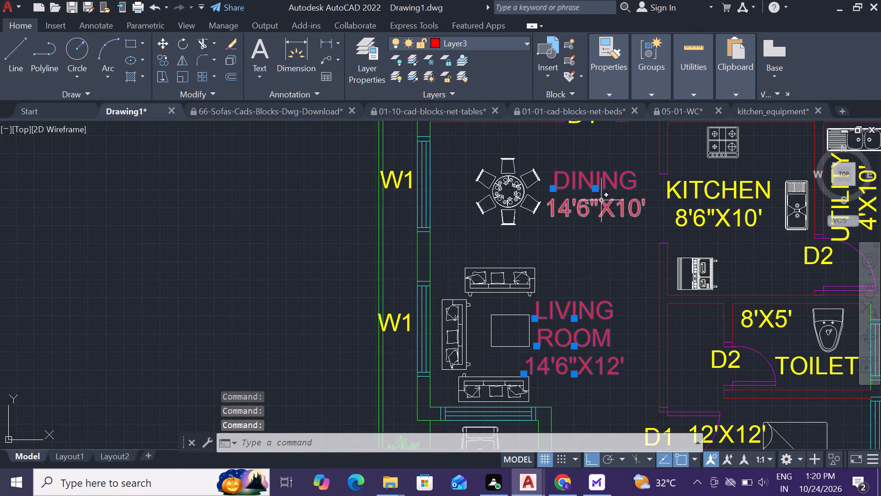
pyautogui.click(601, 200)
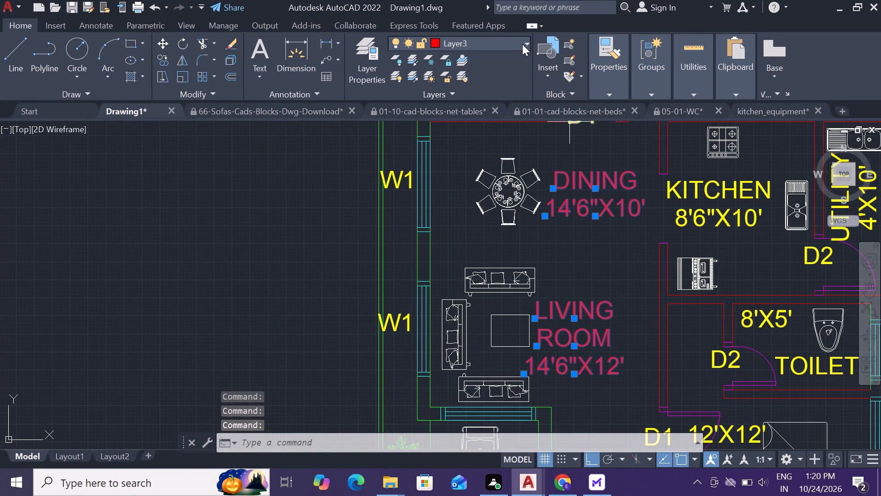
pyautogui.click(522, 44)
pyautogui.click(509, 74)
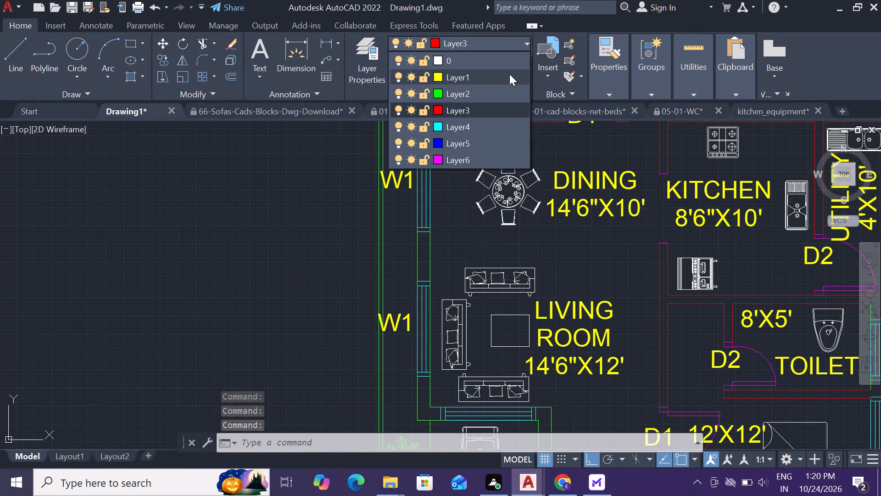
pyautogui.press('Escape')
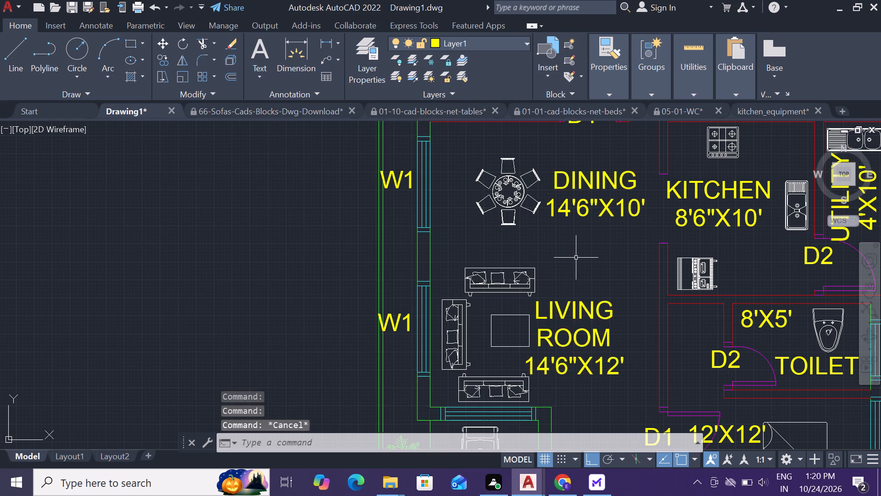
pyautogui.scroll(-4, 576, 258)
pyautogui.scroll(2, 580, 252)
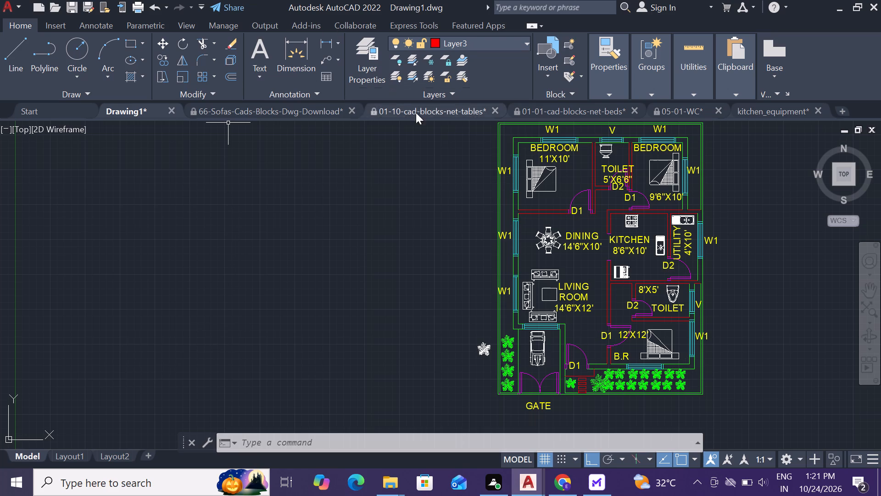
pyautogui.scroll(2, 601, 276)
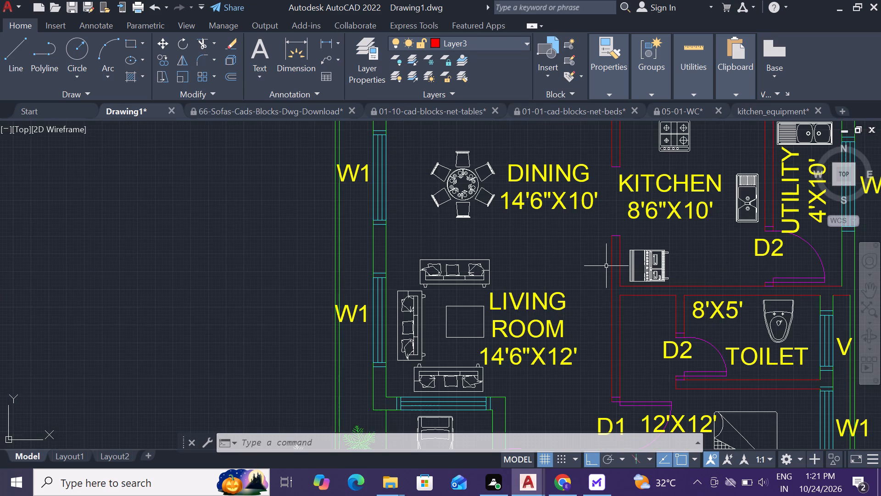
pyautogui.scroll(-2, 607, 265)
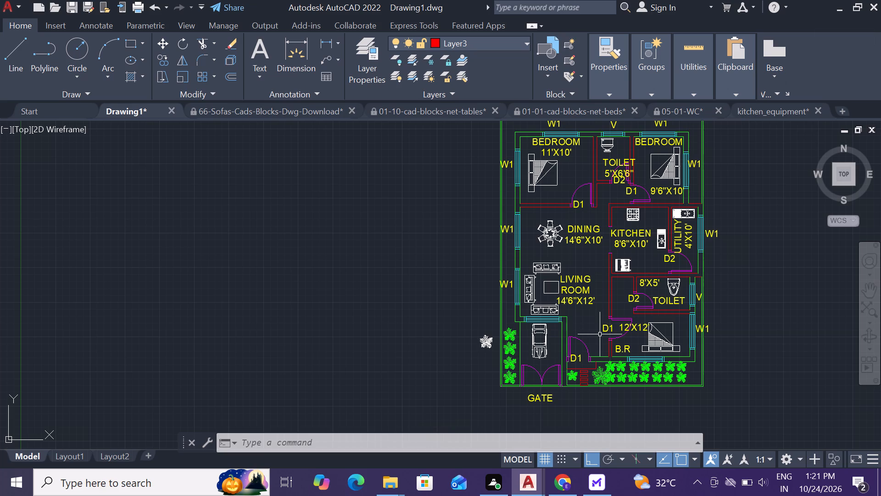
# Save the floor plan drawing to the Desktop as 16A in AutoCAD 2018 Drawing format.
pyautogui.hotkey('ctrl', 's')
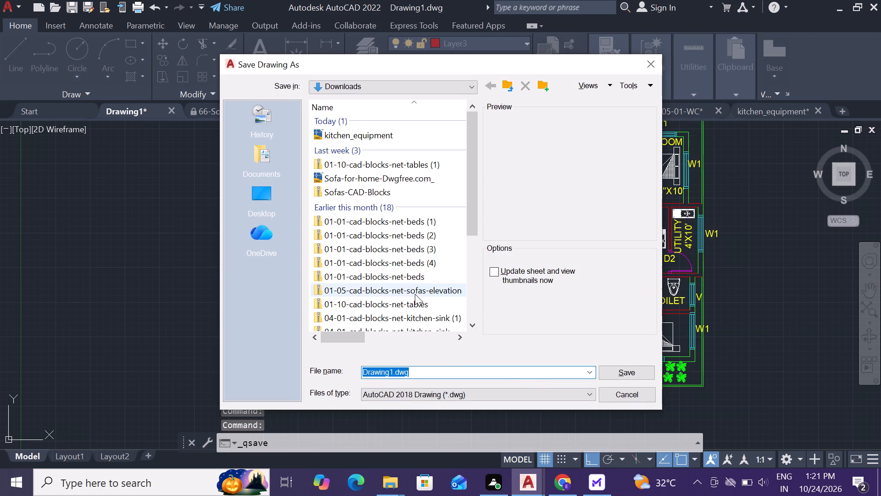
pyautogui.scroll(-2, 408, 261)
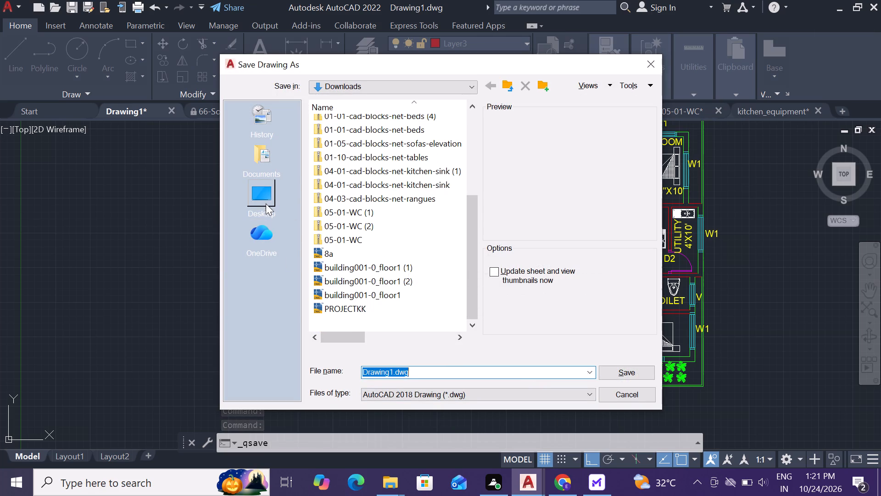
pyautogui.click(265, 198)
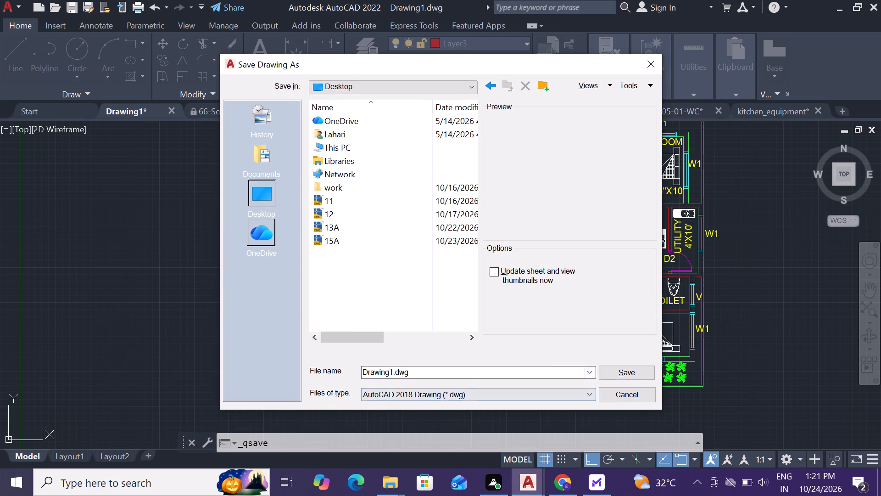
pyautogui.click(513, 374)
pyautogui.press('BackSpace')
pyautogui.write('16A')
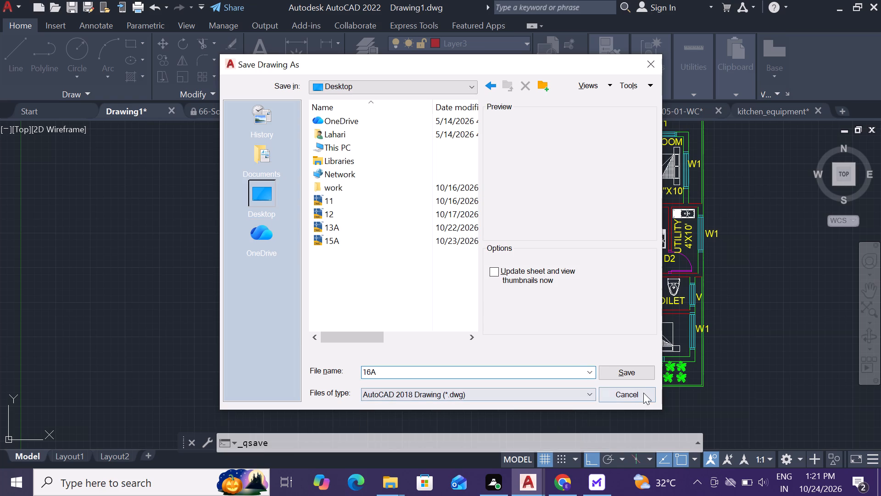
pyautogui.click(629, 376)
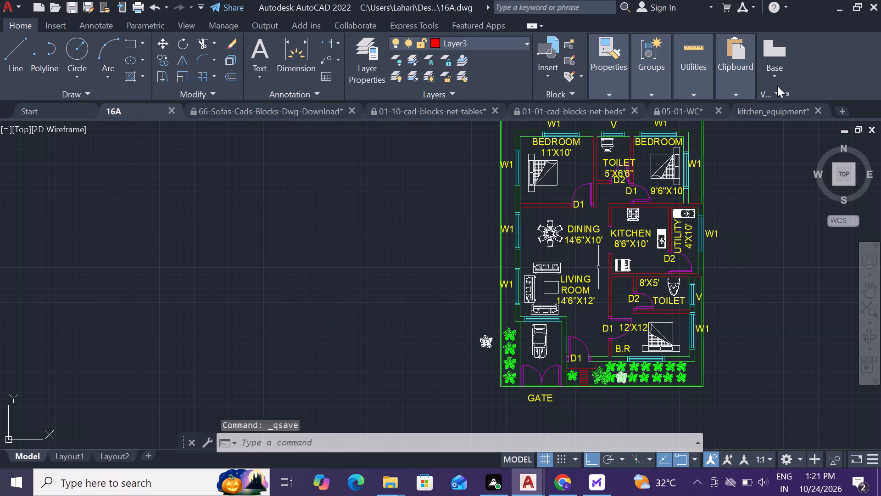
# Quit AutoCAD, discarding the changes to the sofa, table, bed, WC and kitchen equipment block drawings.
pyautogui.click(877, 10)
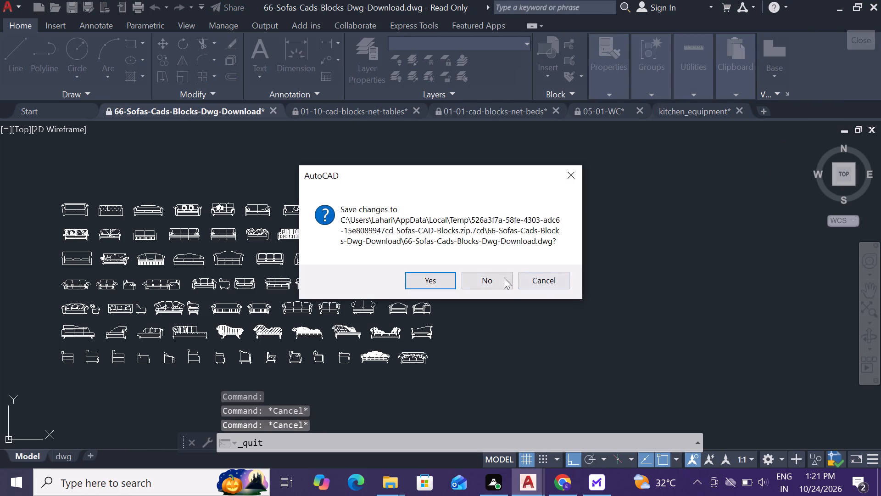
pyautogui.click(498, 281)
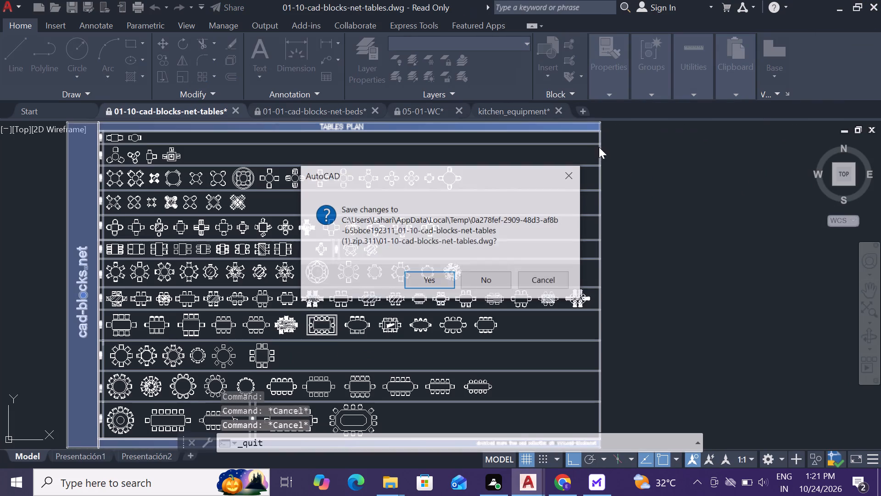
pyautogui.click(502, 282)
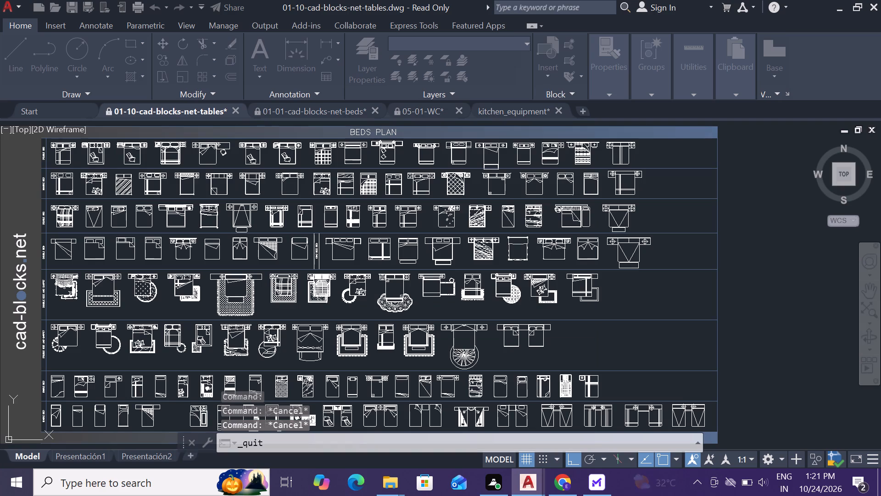
pyautogui.click(498, 284)
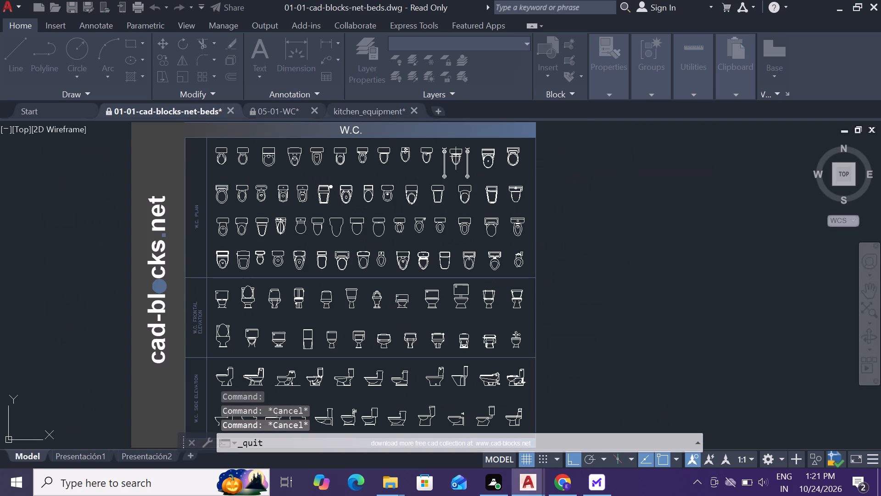
pyautogui.click(498, 281)
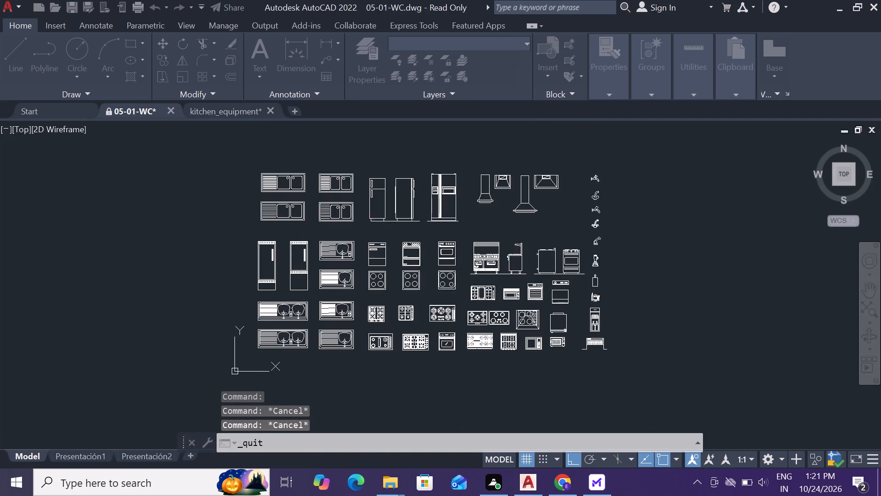
pyautogui.click(498, 277)
pyautogui.click(488, 276)
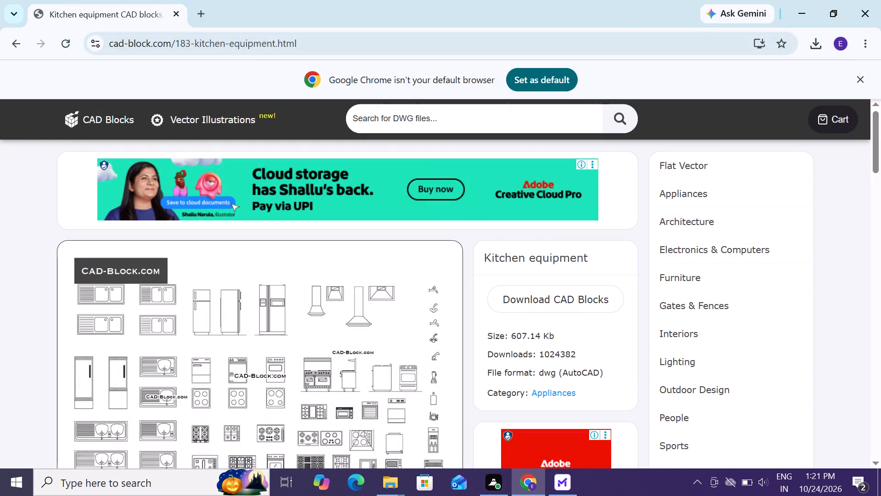
# Close the Chrome window showing the kitchen equipment CAD blocks page.
pyautogui.click(862, 16)
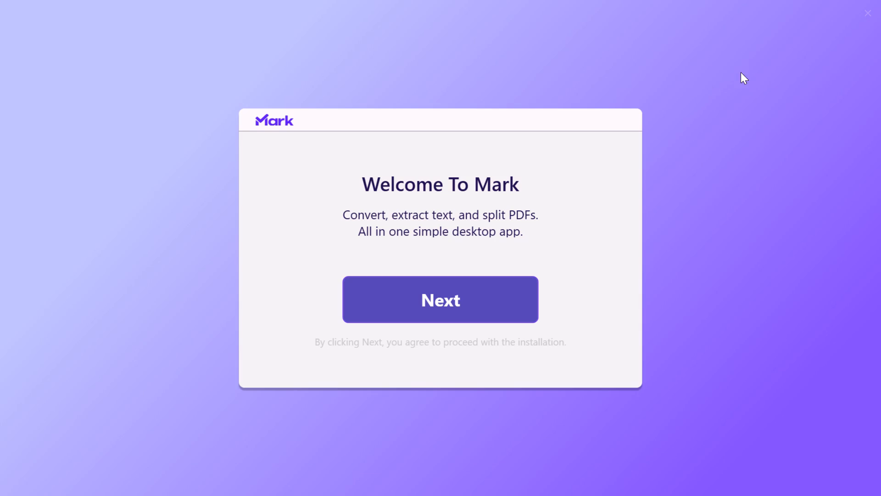
# Exit the Mark setup without installing it.
pyautogui.scroll(-1, 747, 68)
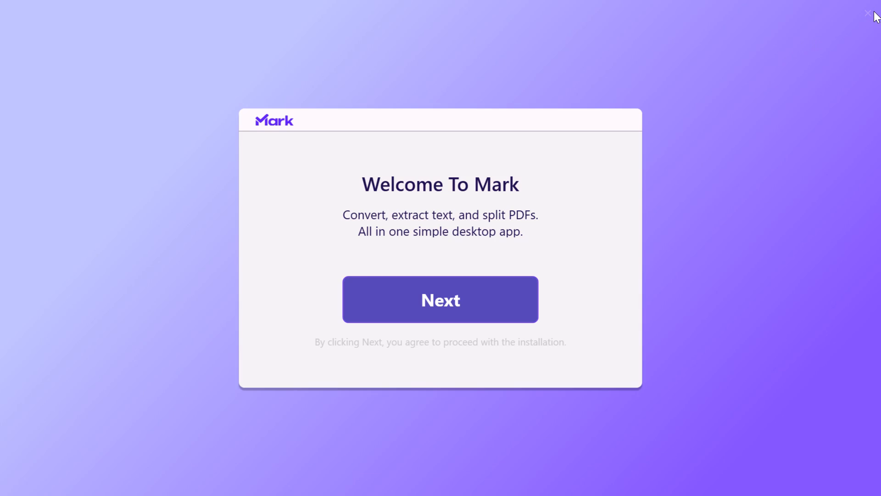
pyautogui.click(872, 12)
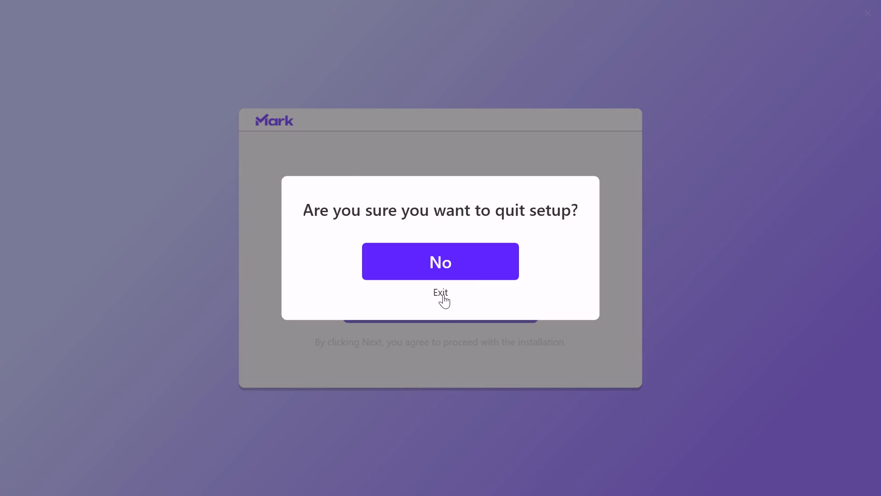
pyautogui.click(443, 294)
# Close the open File Explorer windows of the downloaded block archives and the work folder 2.
pyautogui.moveTo(549, 34); pyautogui.dragTo(549, 30)
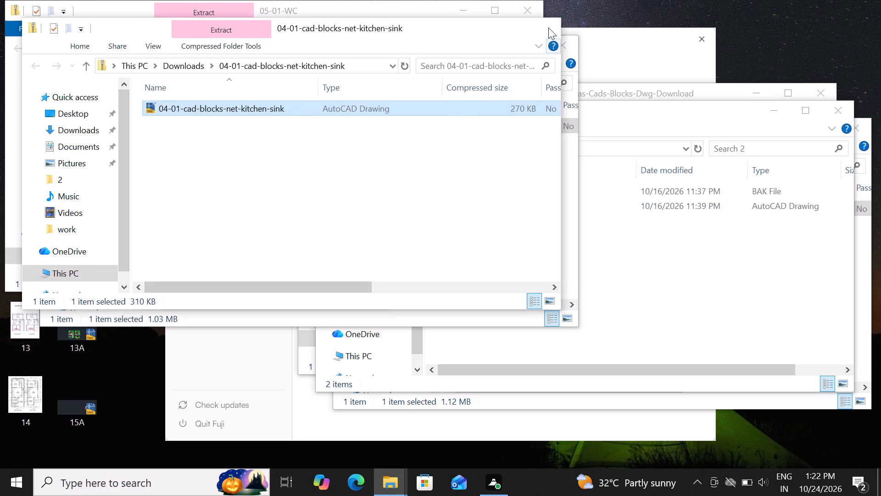
pyautogui.click(565, 49)
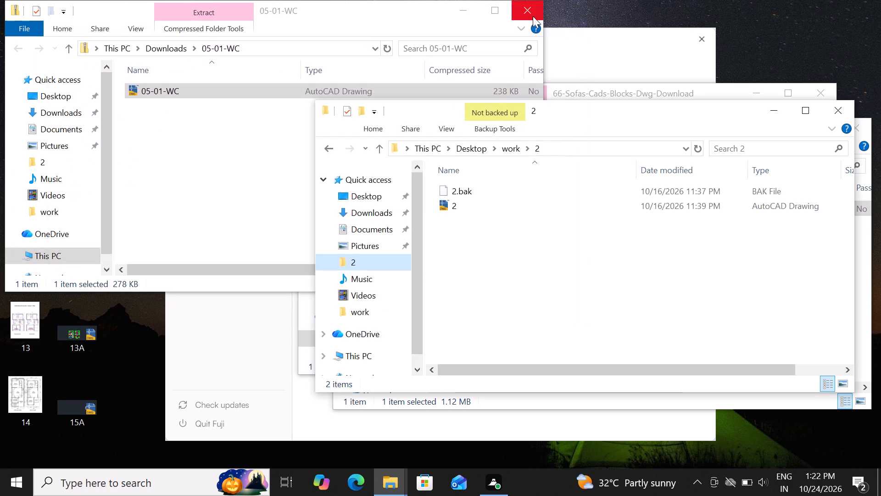
pyautogui.click(533, 16)
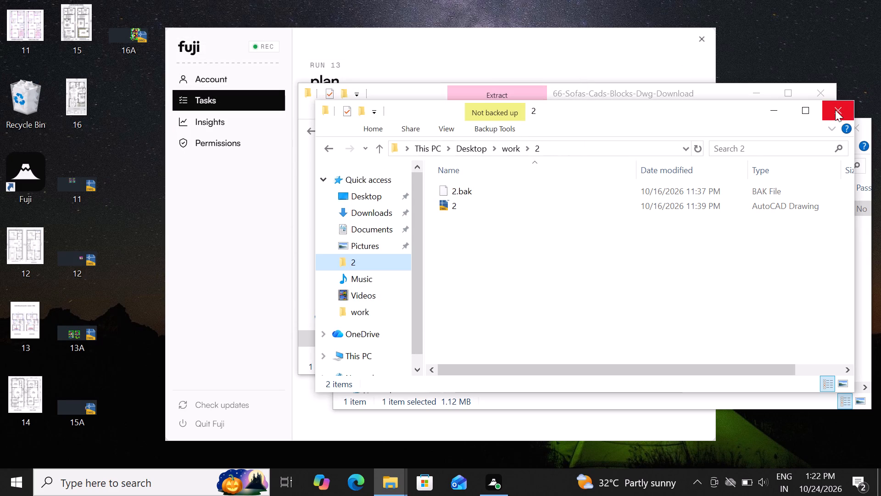
pyautogui.click(835, 110)
pyautogui.click(813, 92)
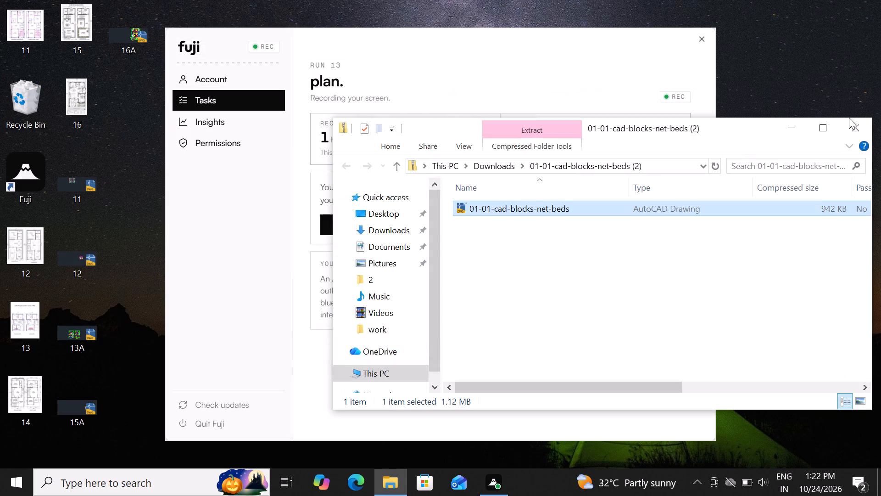